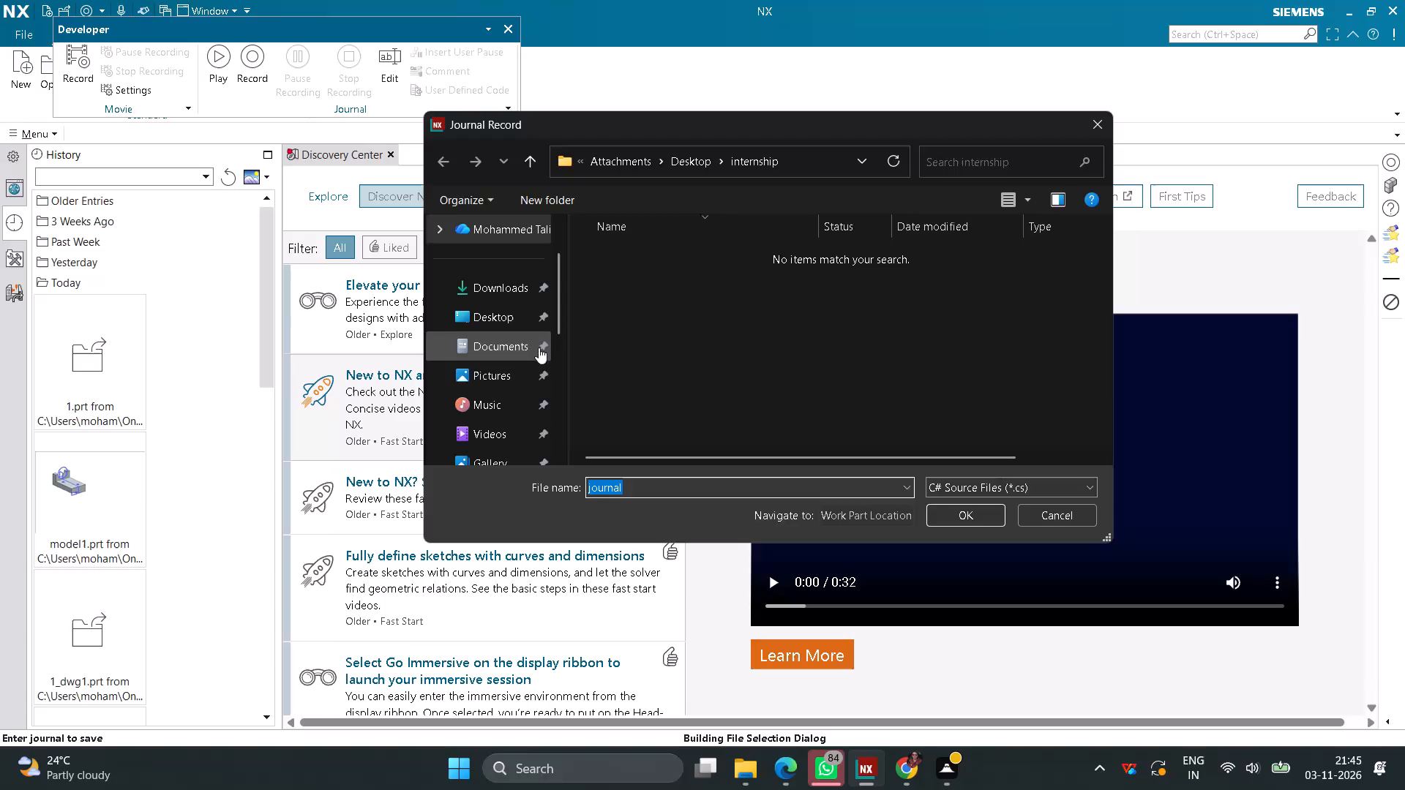
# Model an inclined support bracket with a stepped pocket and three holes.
# Start recording a journal named journal as a C# source file in the Desktop internship folder.
pyautogui.click(509, 326)
pyautogui.doubleClick(932, 279)
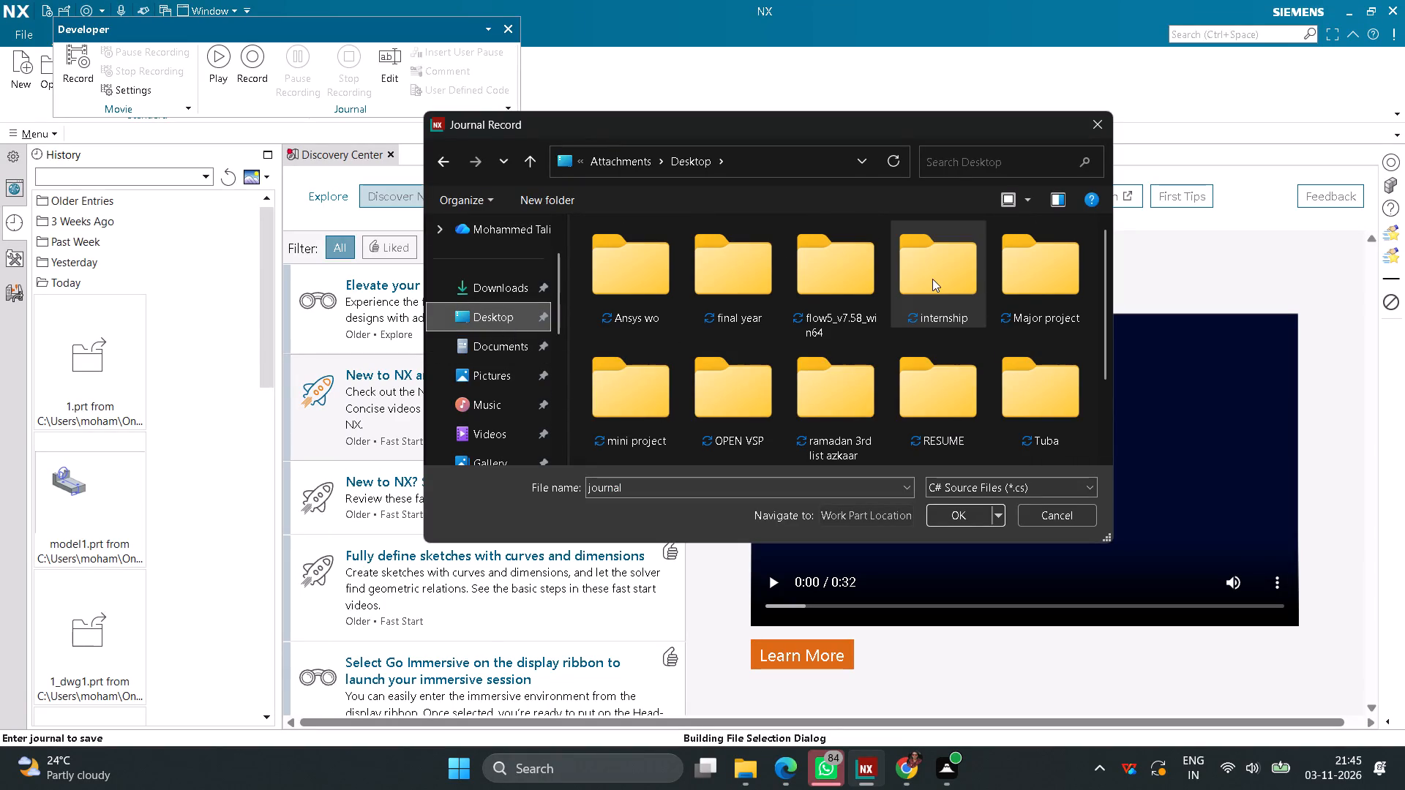
pyautogui.click(975, 517)
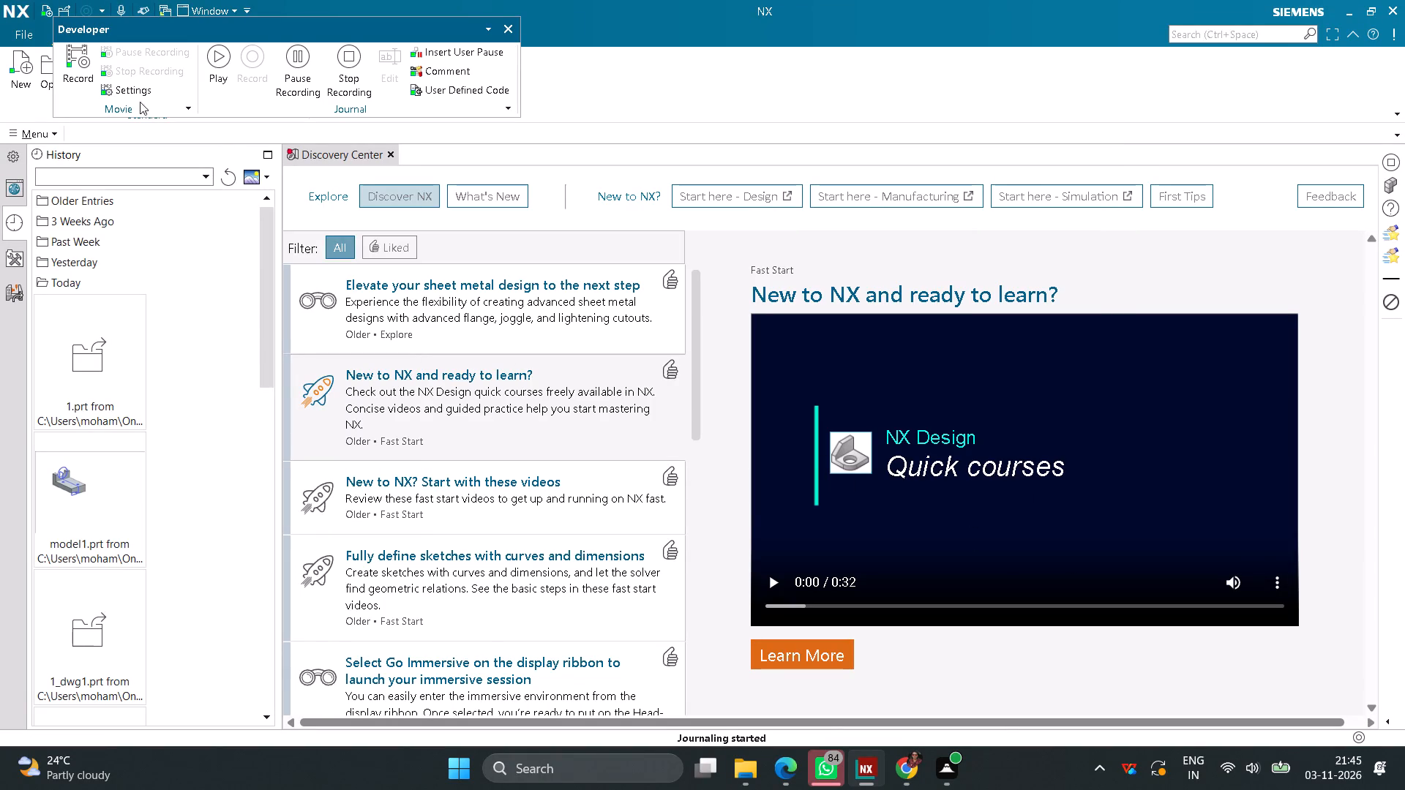
# Create a new part model1.prt from the Model template in millimetres.
pyautogui.click(30, 74)
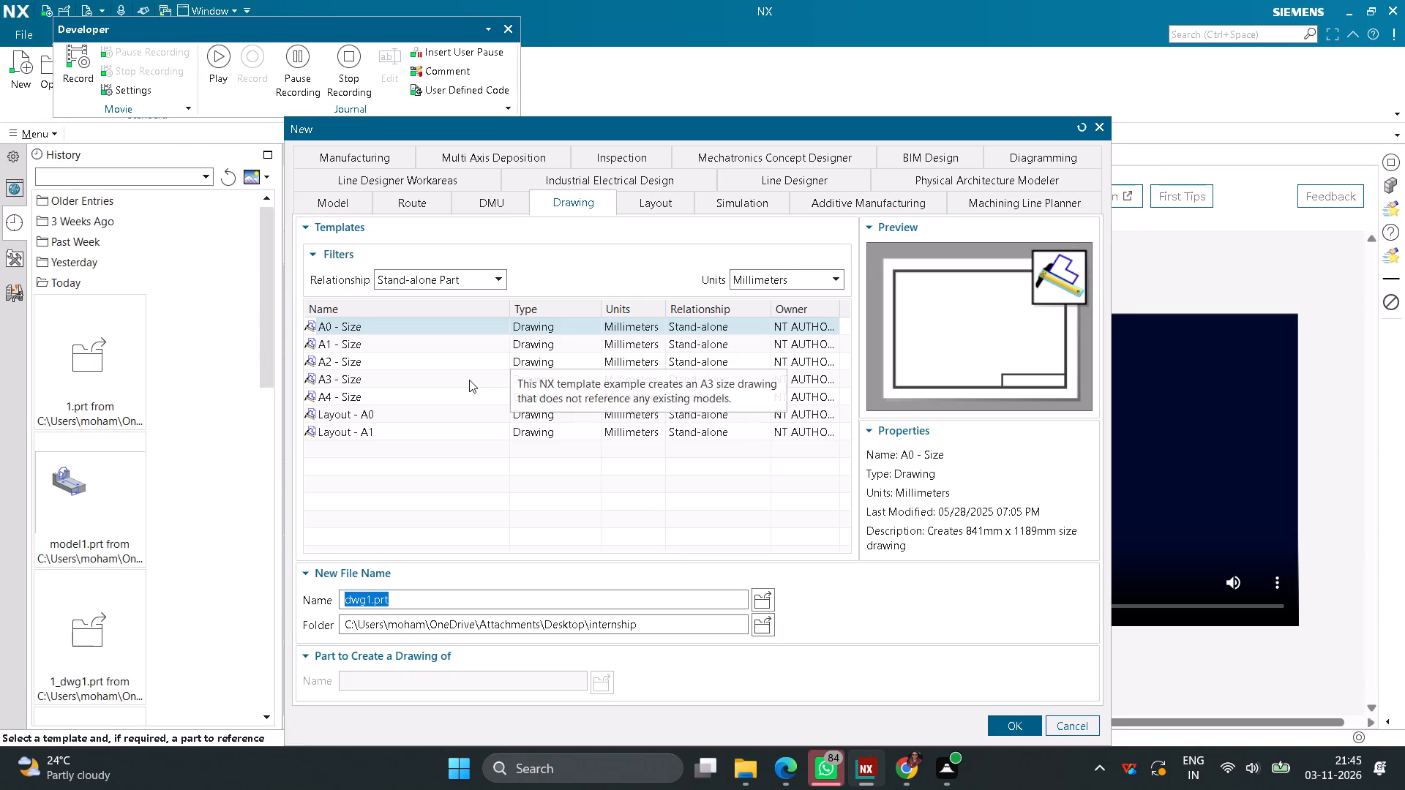
pyautogui.click(346, 203)
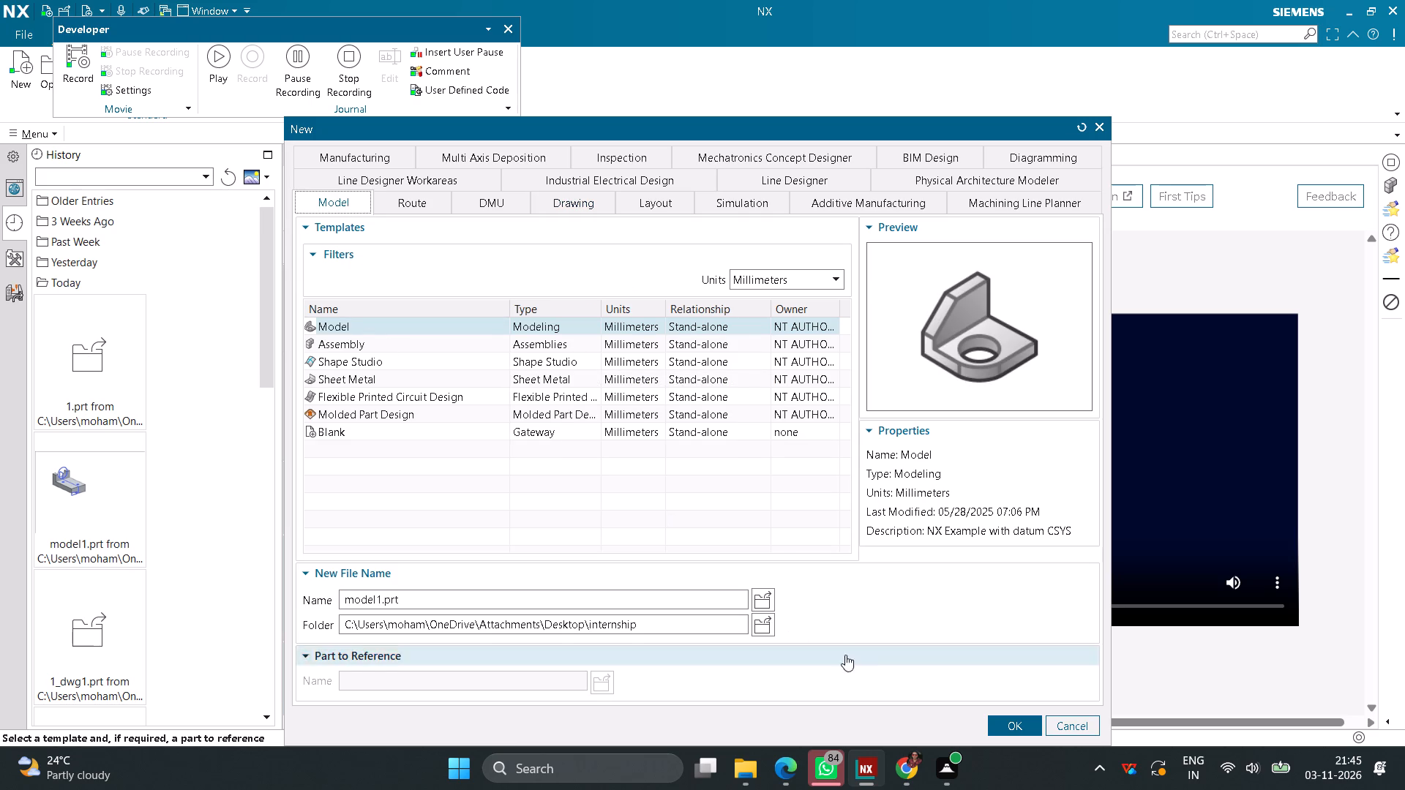
pyautogui.click(999, 723)
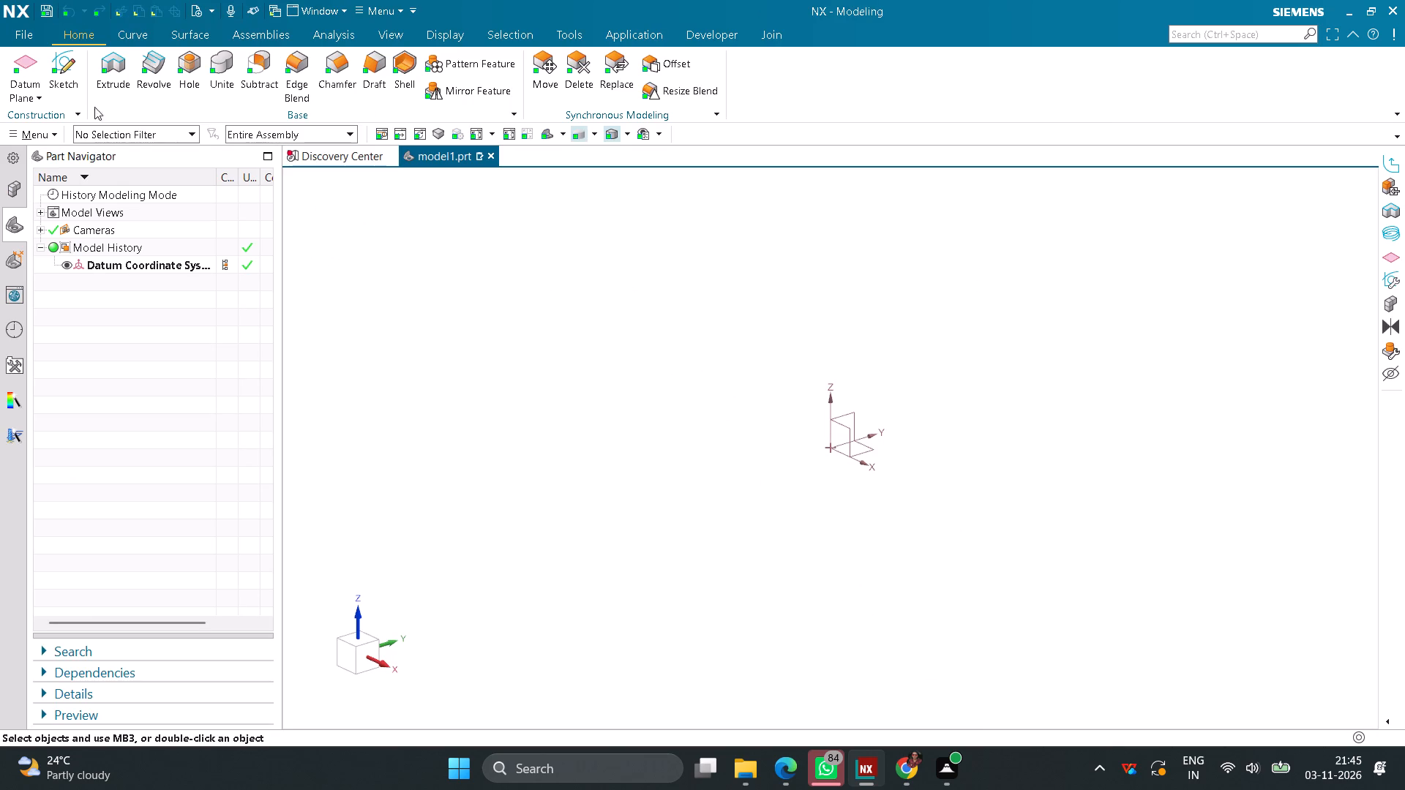
# Create a sketch on the Front principal plane.
pyautogui.click(66, 70)
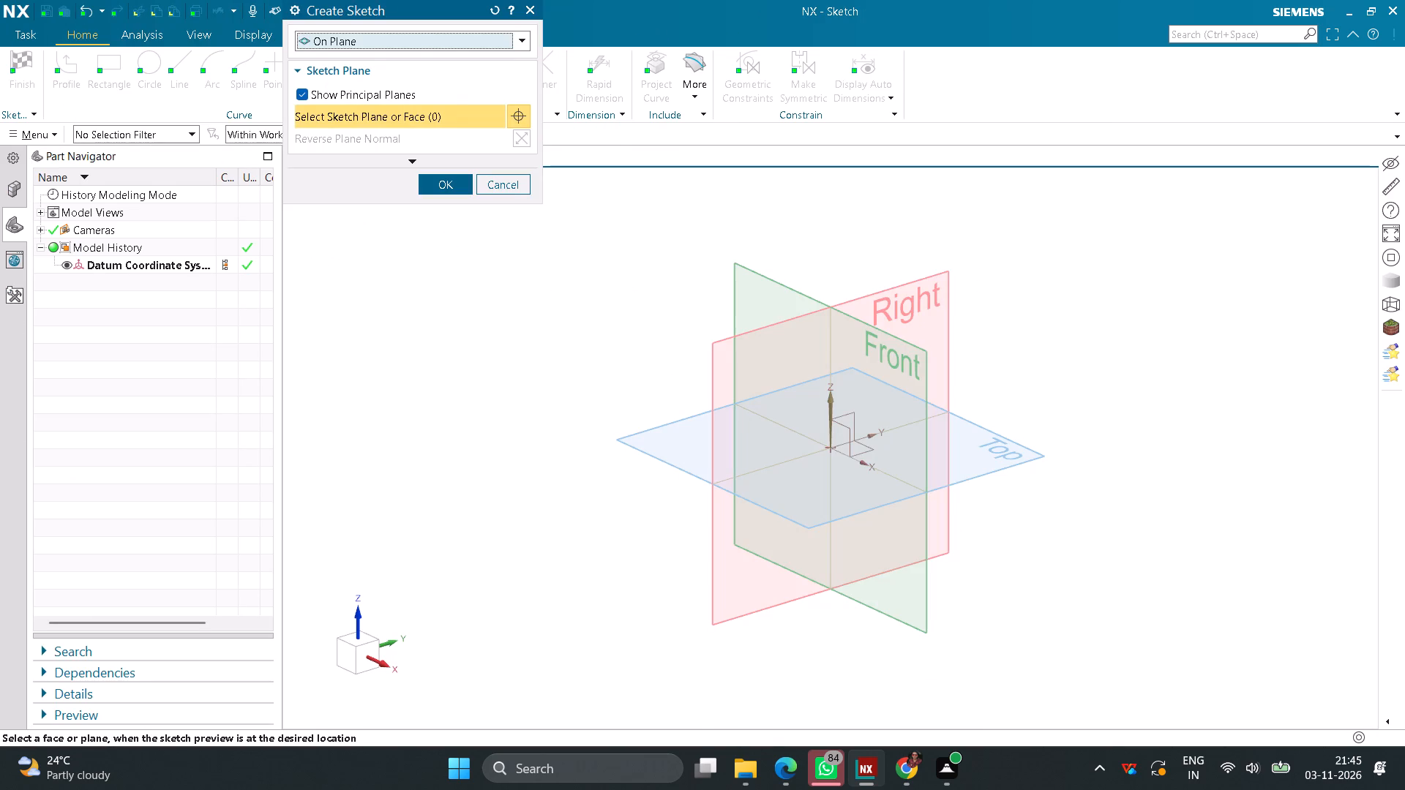
pyautogui.click(927, 588)
pyautogui.click(446, 191)
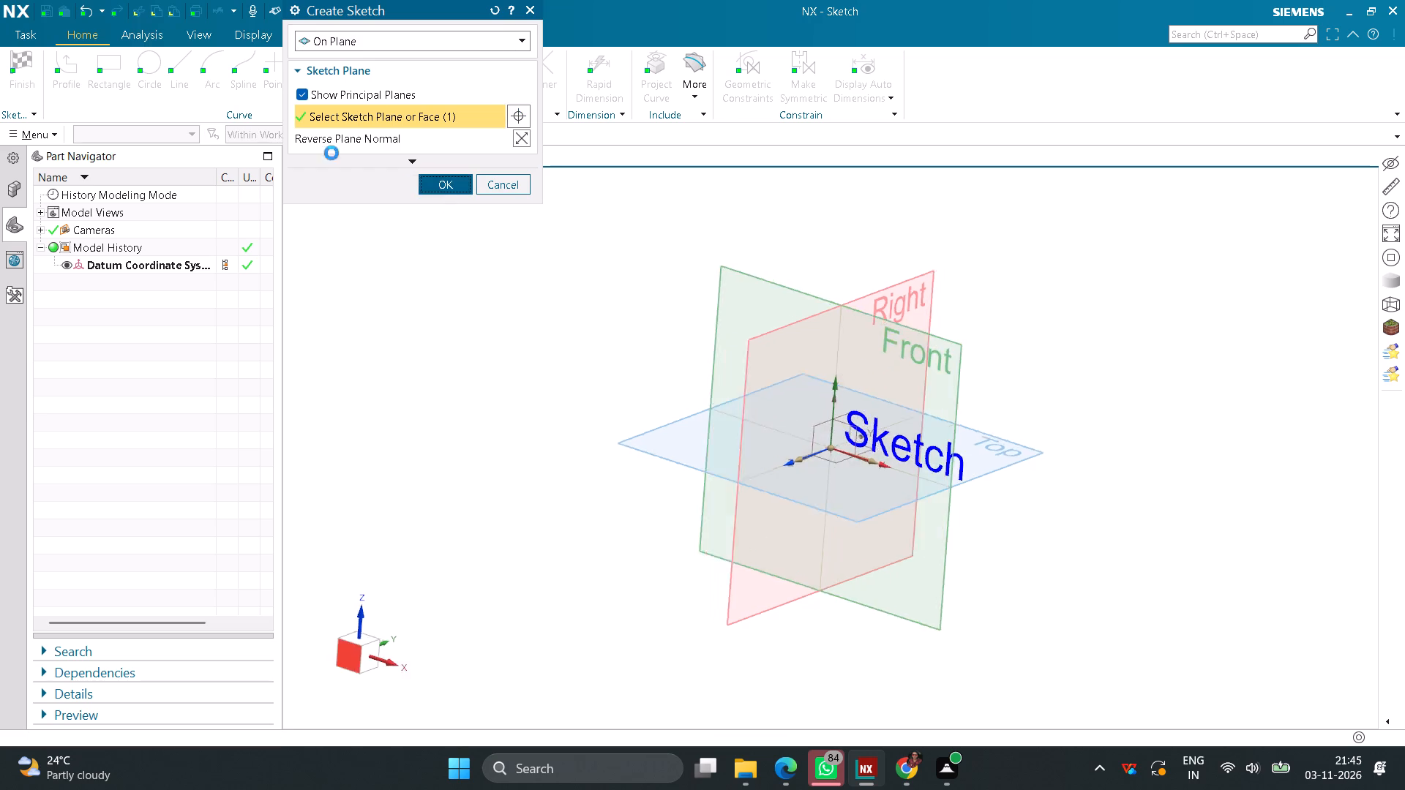
# Draw a vertical line 90 mm long upward from the sketch origin.
pyautogui.click(184, 75)
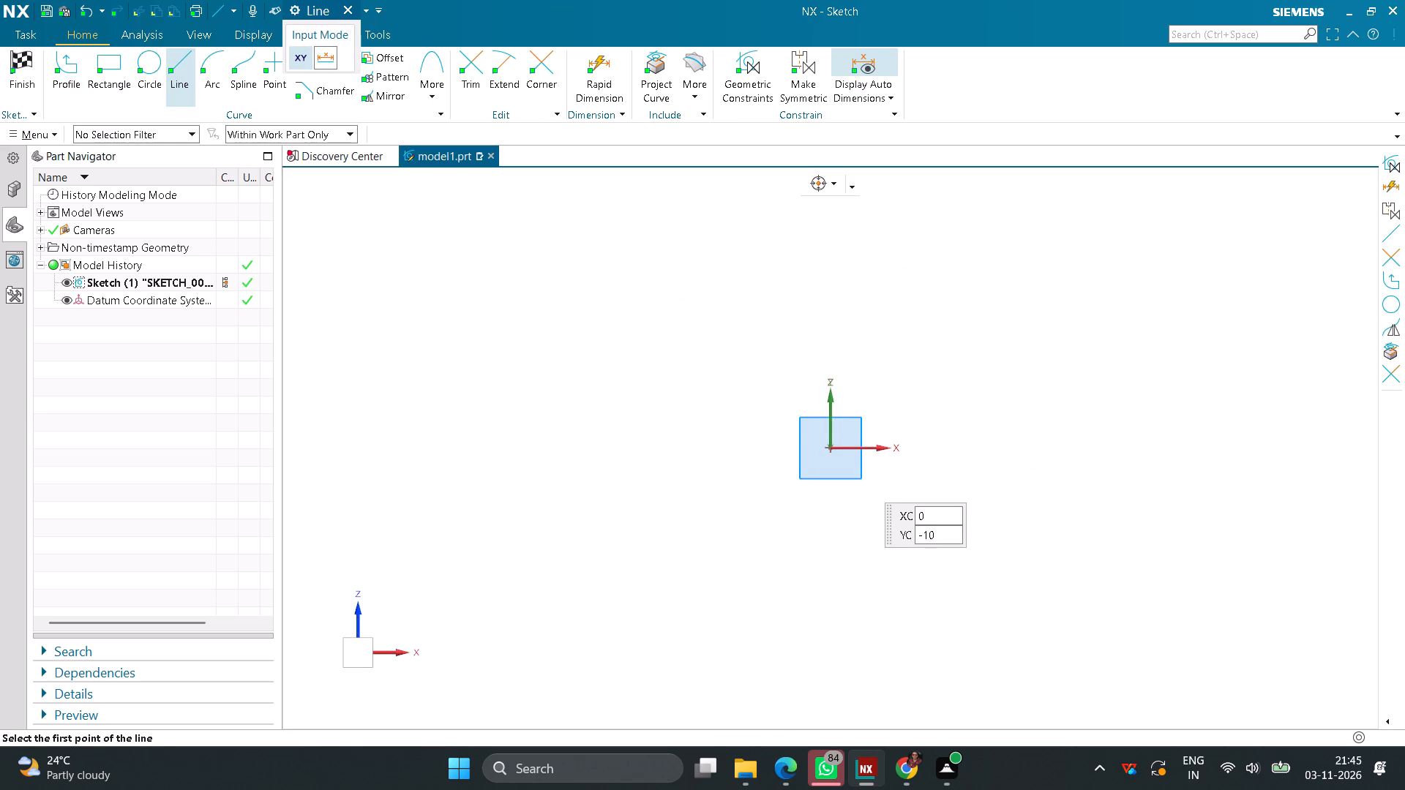
pyautogui.click(833, 453)
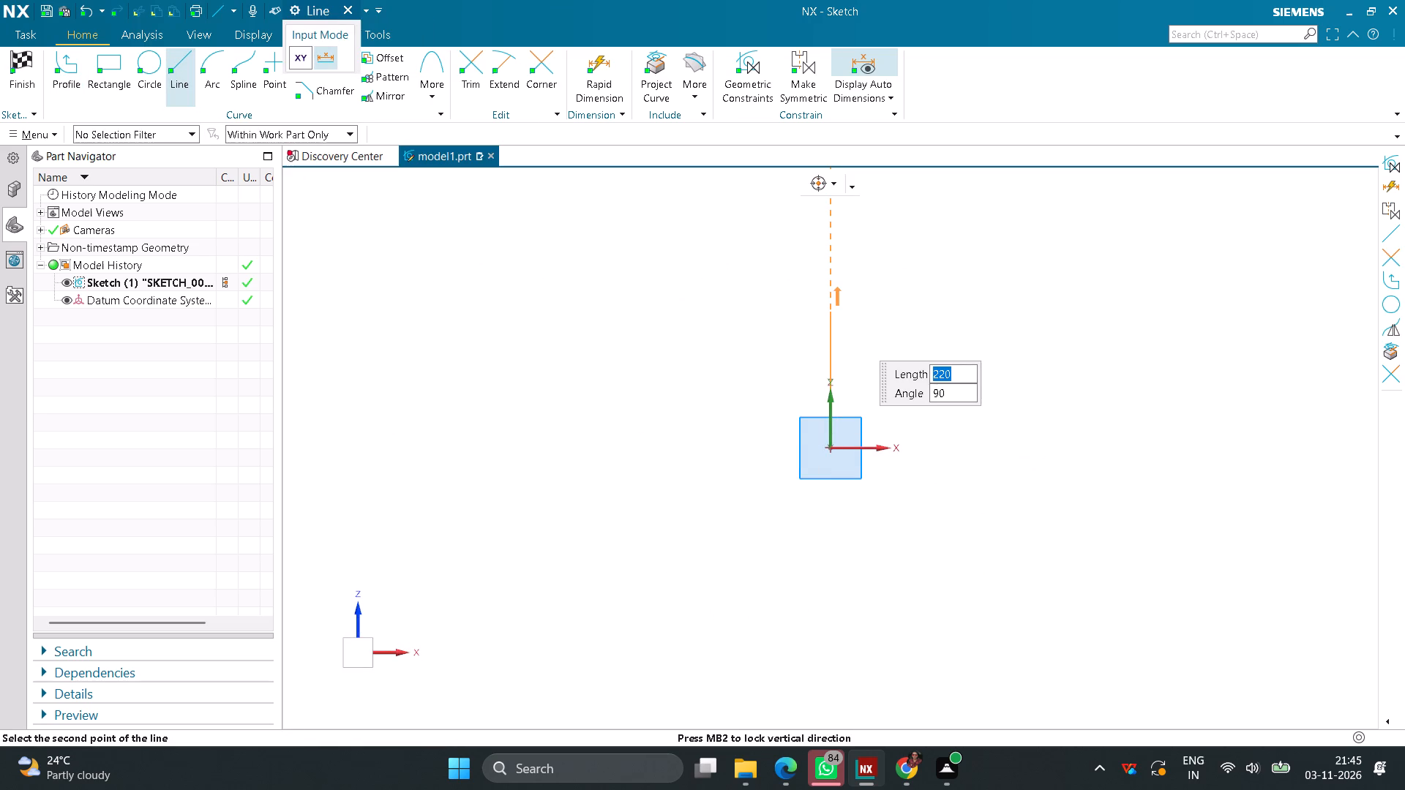
pyautogui.write('90')
pyautogui.press('Return')
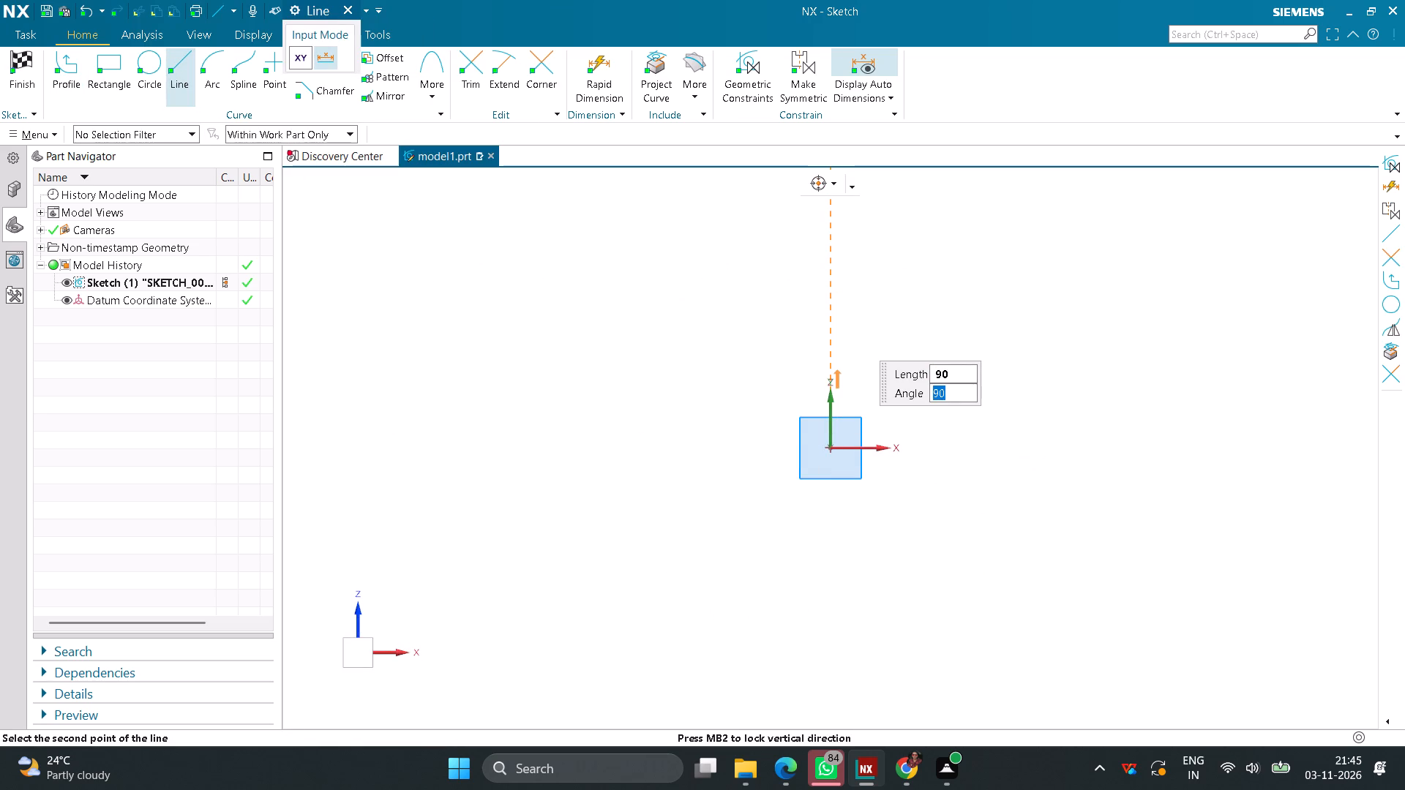
pyautogui.press('Return')
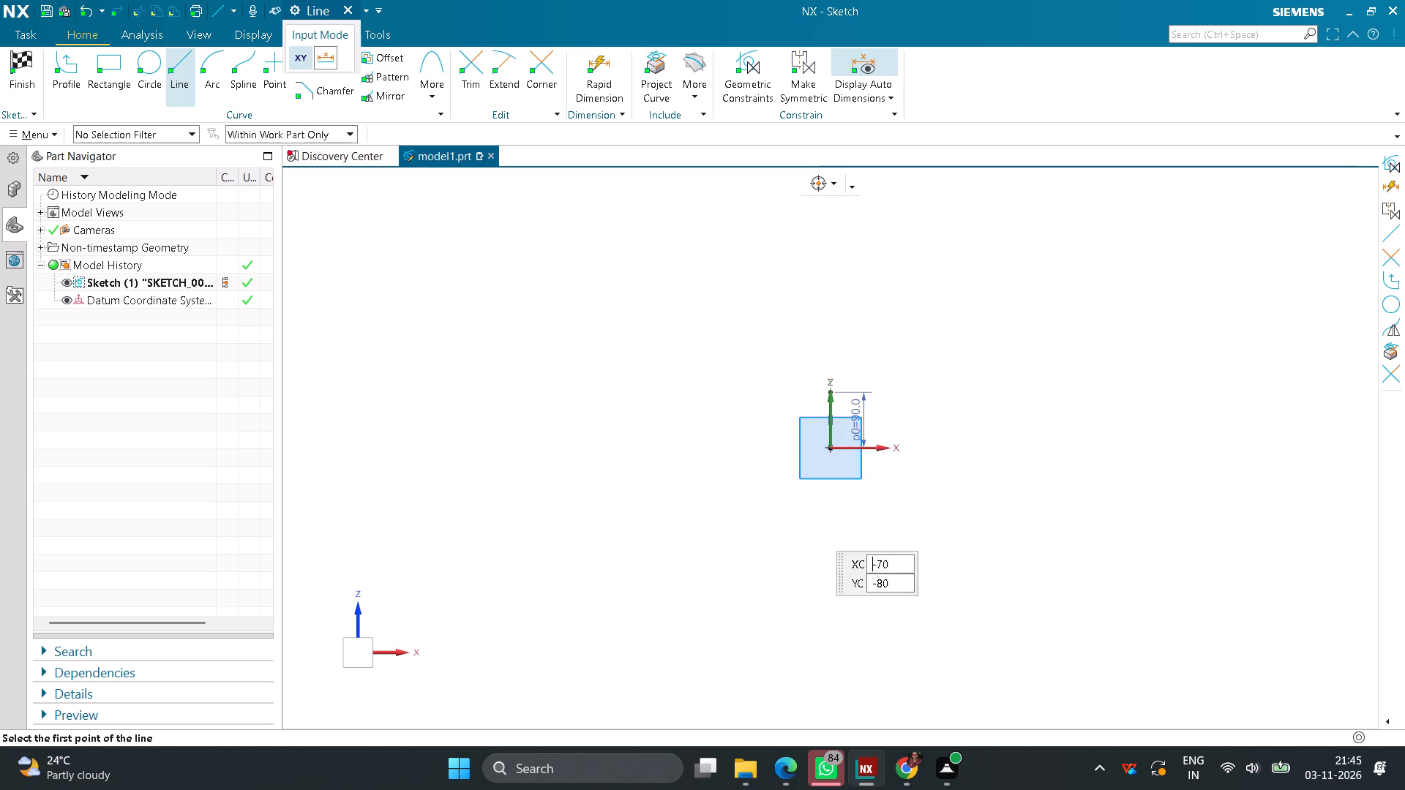
# Draw a horizontal base line 150 mm long from the origin along the positive X axis.
pyautogui.scroll(6, 847, 467)
pyautogui.click(793, 419)
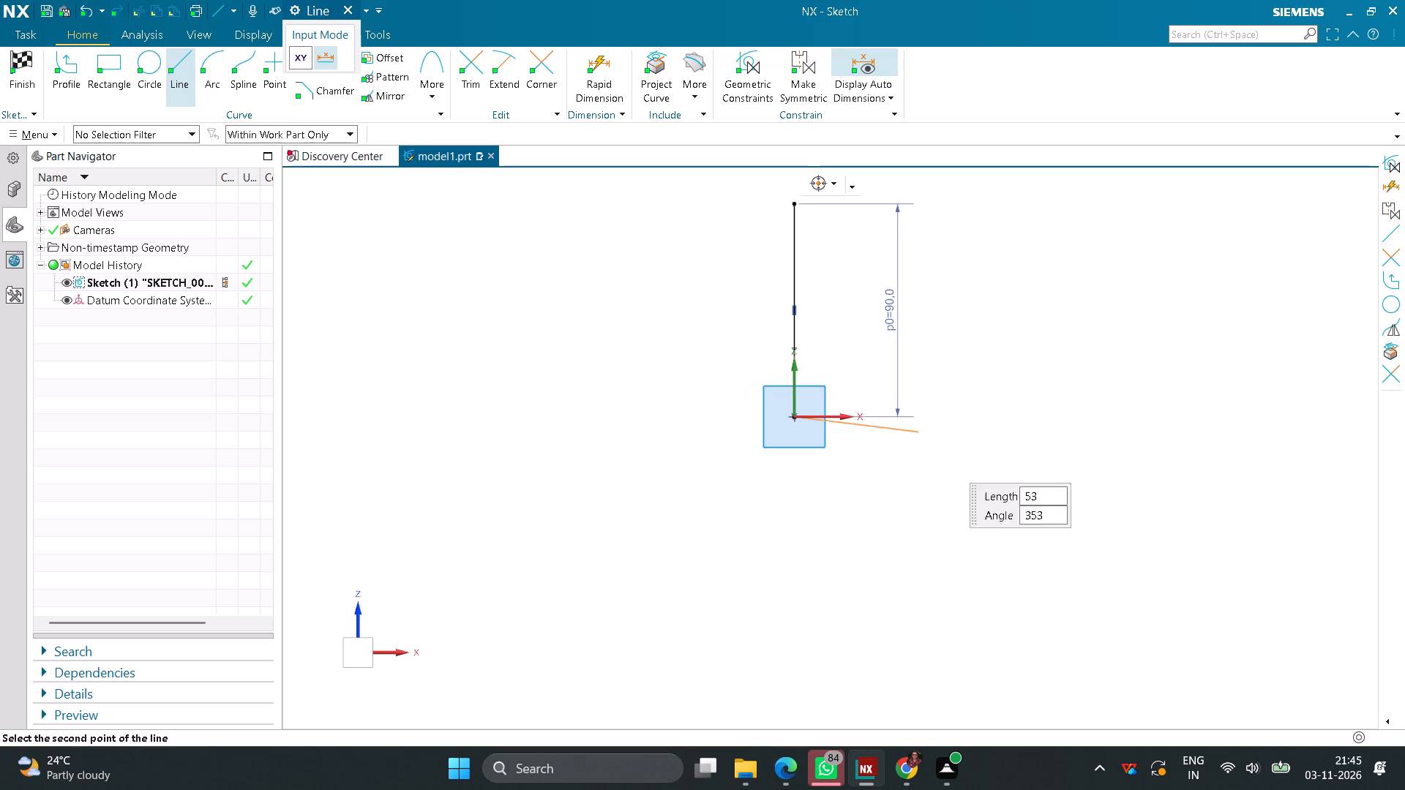
pyautogui.write('150')
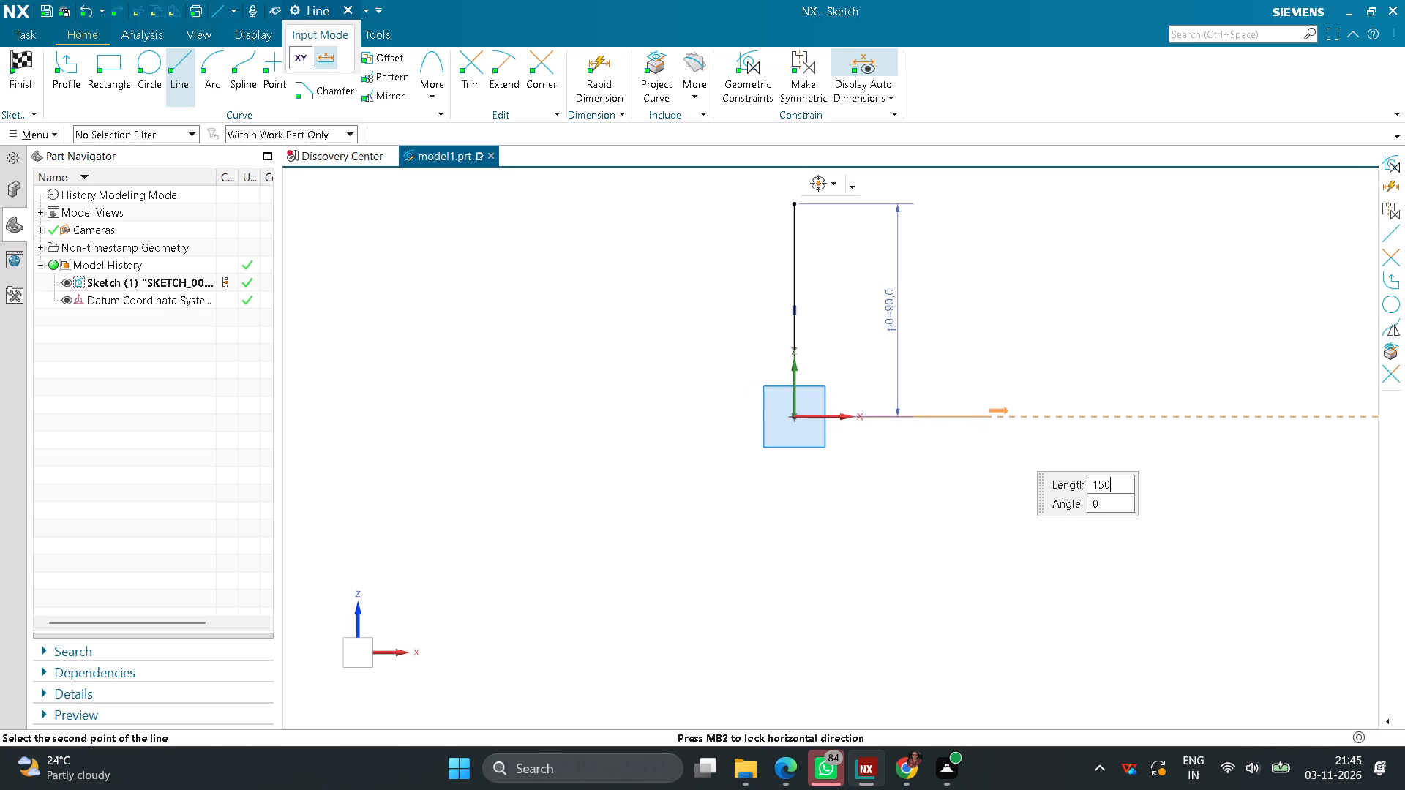
pyautogui.press('Return')
pyautogui.press('Return')
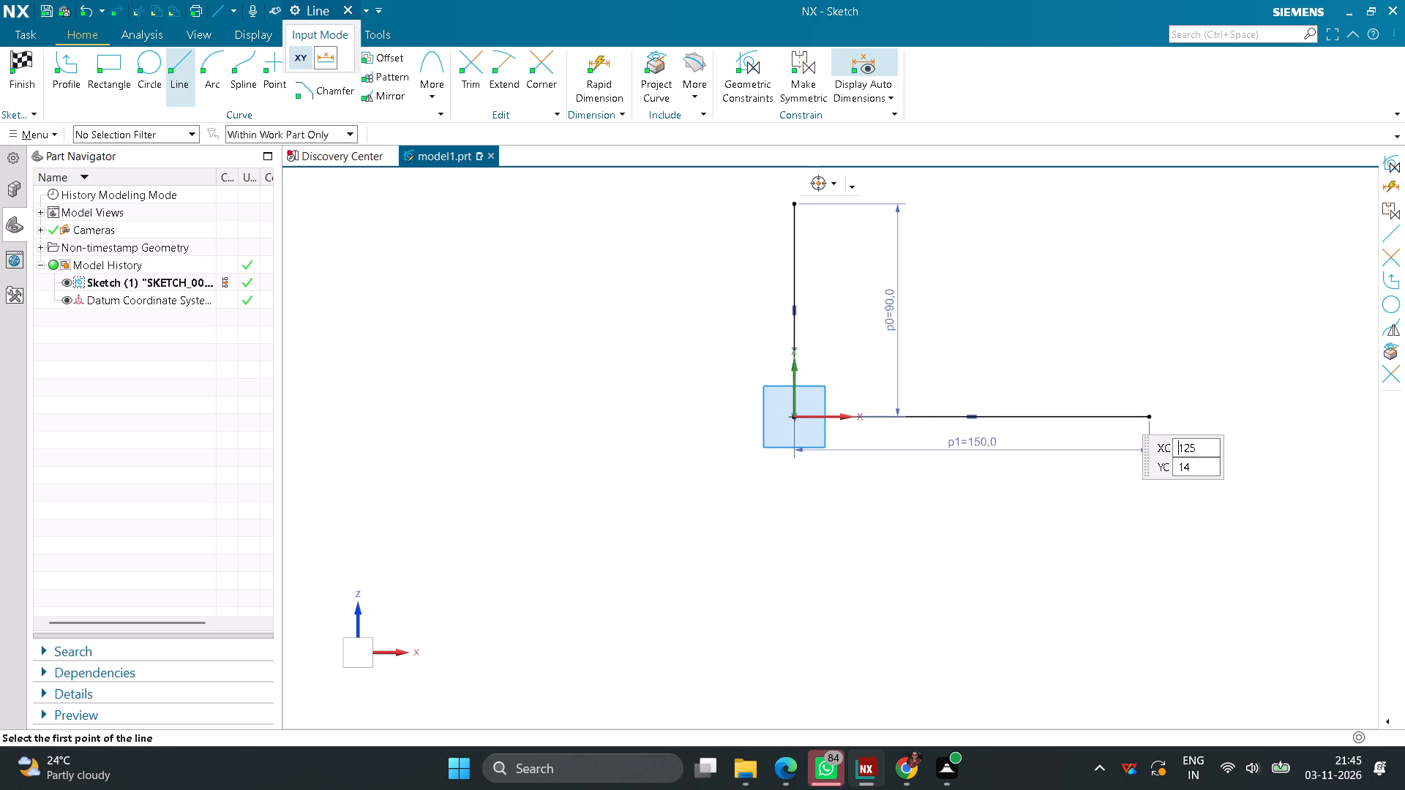
# Draw a horizontal line 30 mm long from the top of the 90 mm vertical line, along positive X.
pyautogui.click(792, 203)
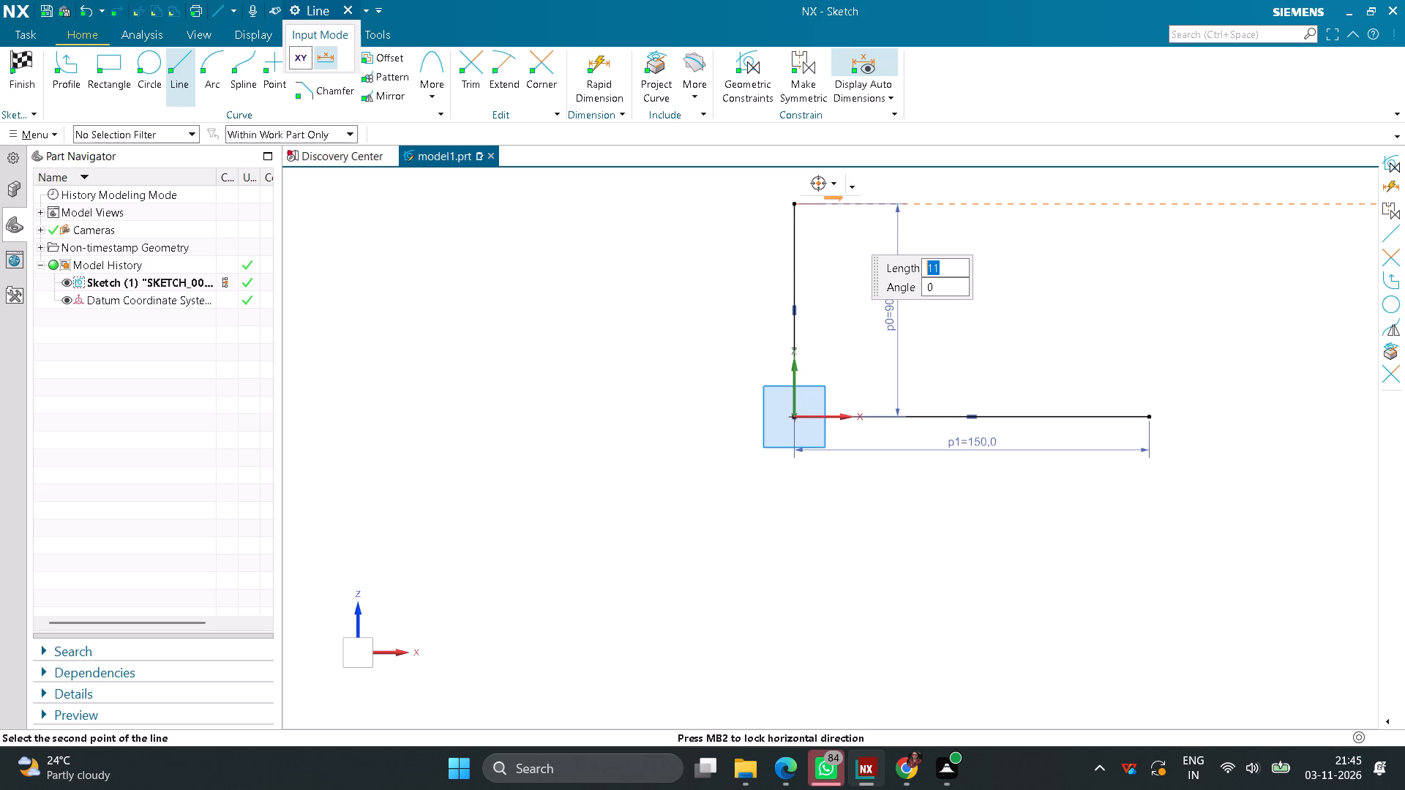
pyautogui.write('30')
pyautogui.press('Return')
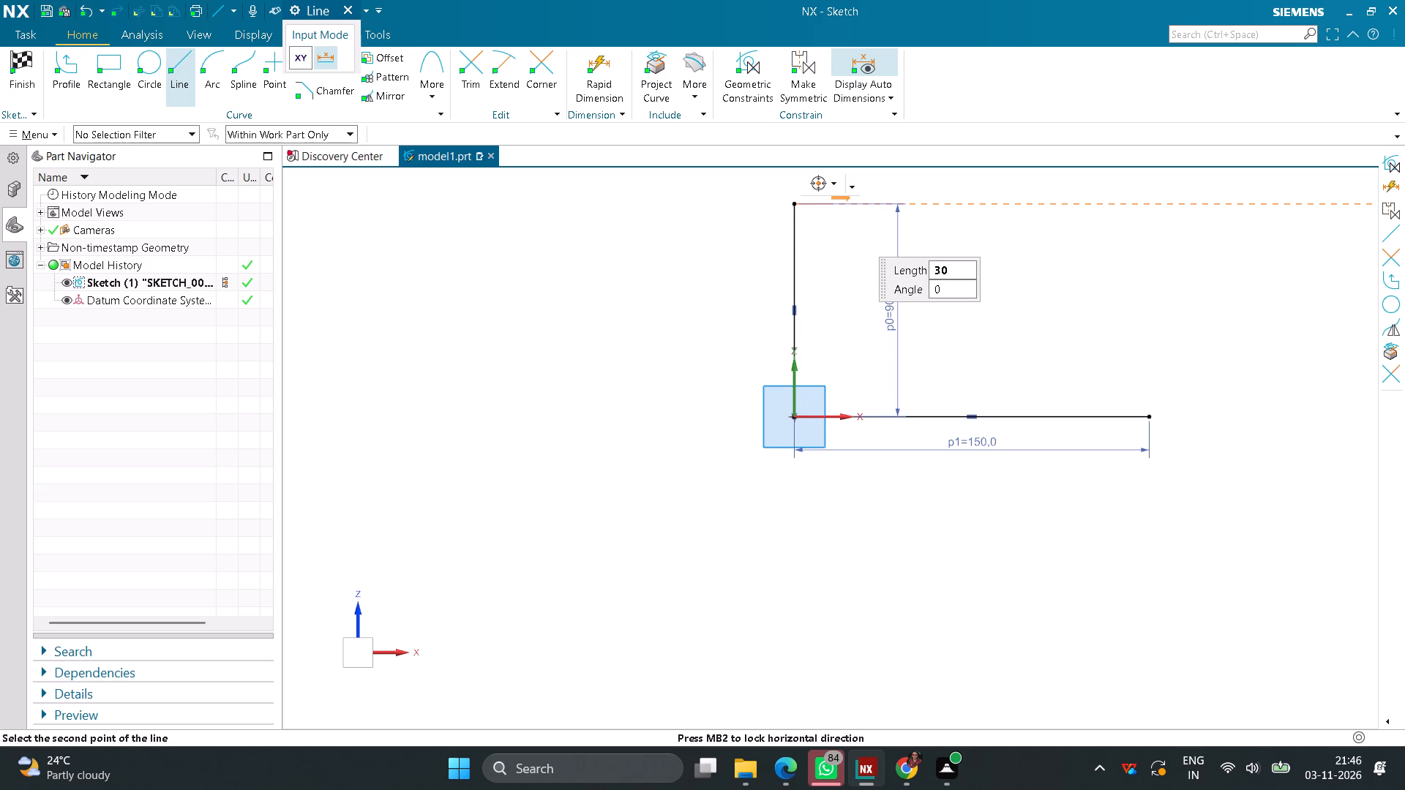
pyautogui.press('Return')
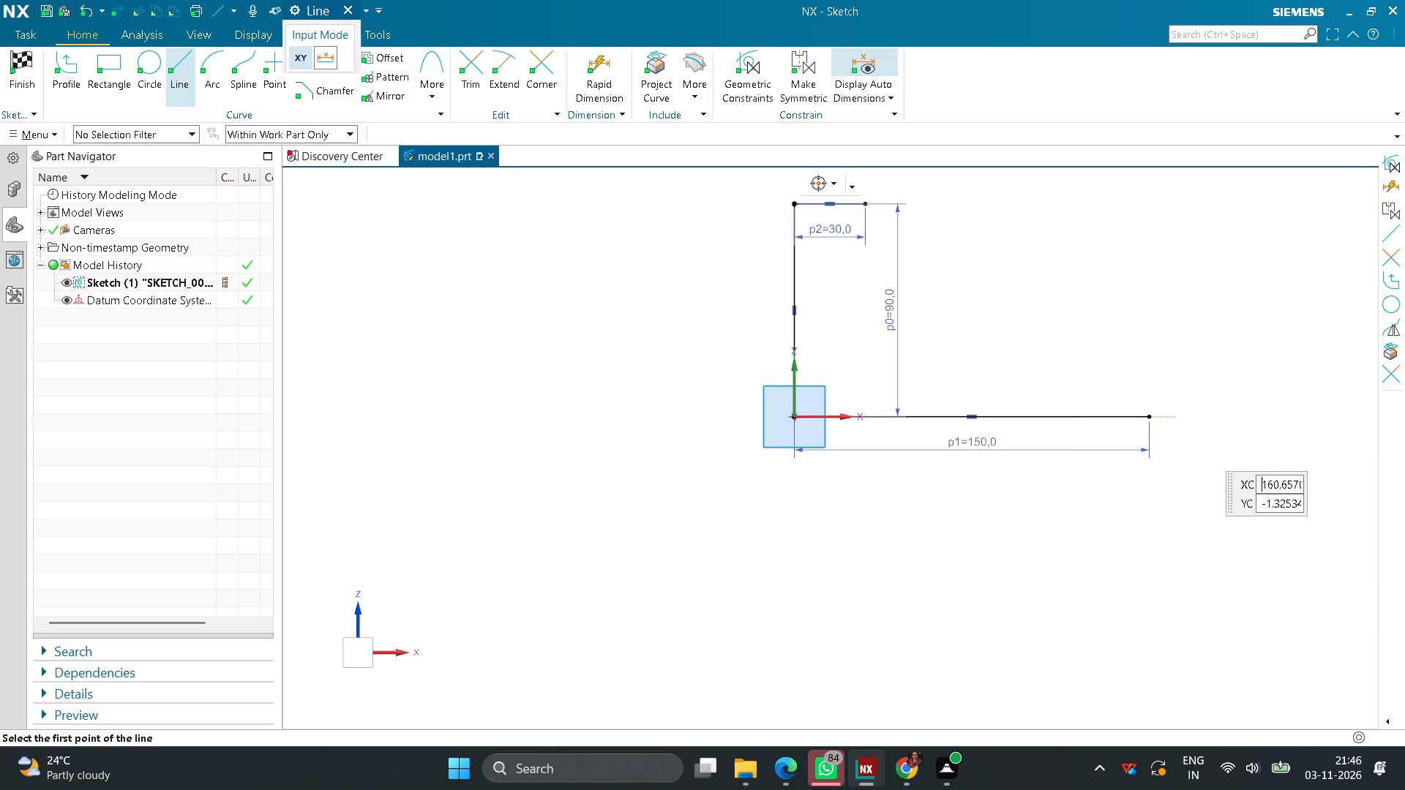
# Draw a 10 mm vertical line up from the base line's free end, plus an inclined line about 40 mm long at 155° from its top.
pyautogui.click(1153, 420)
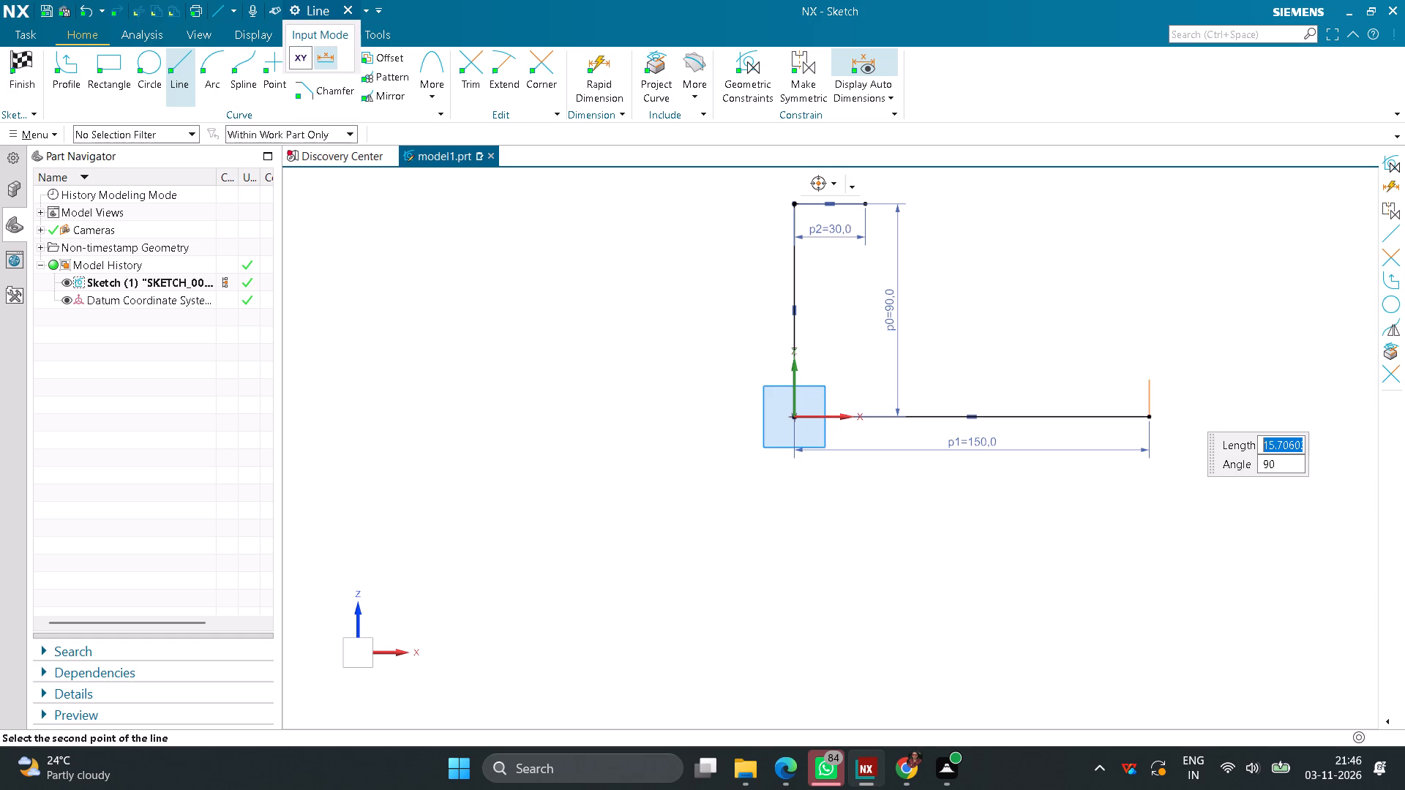
pyautogui.write('10')
pyautogui.press('Return')
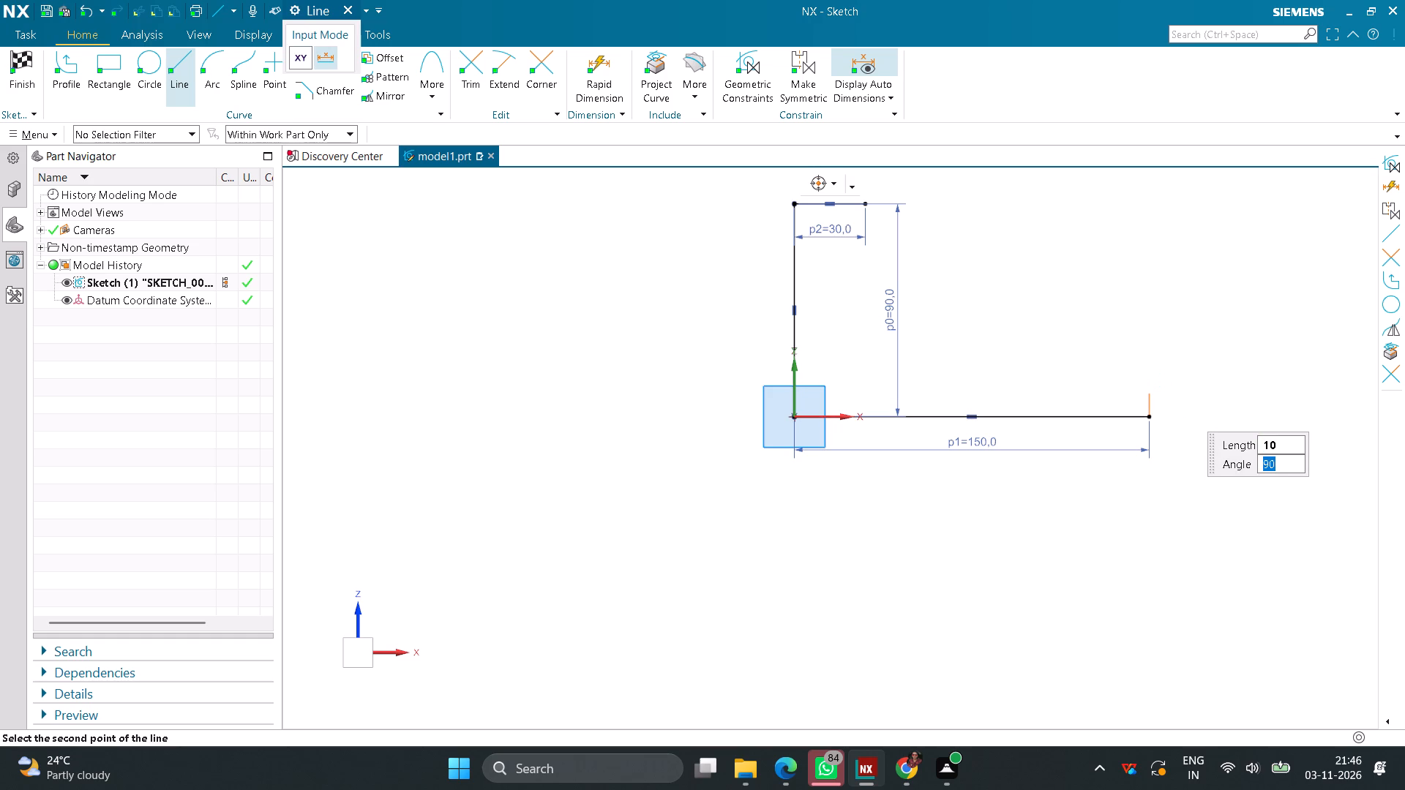
pyautogui.press('Return')
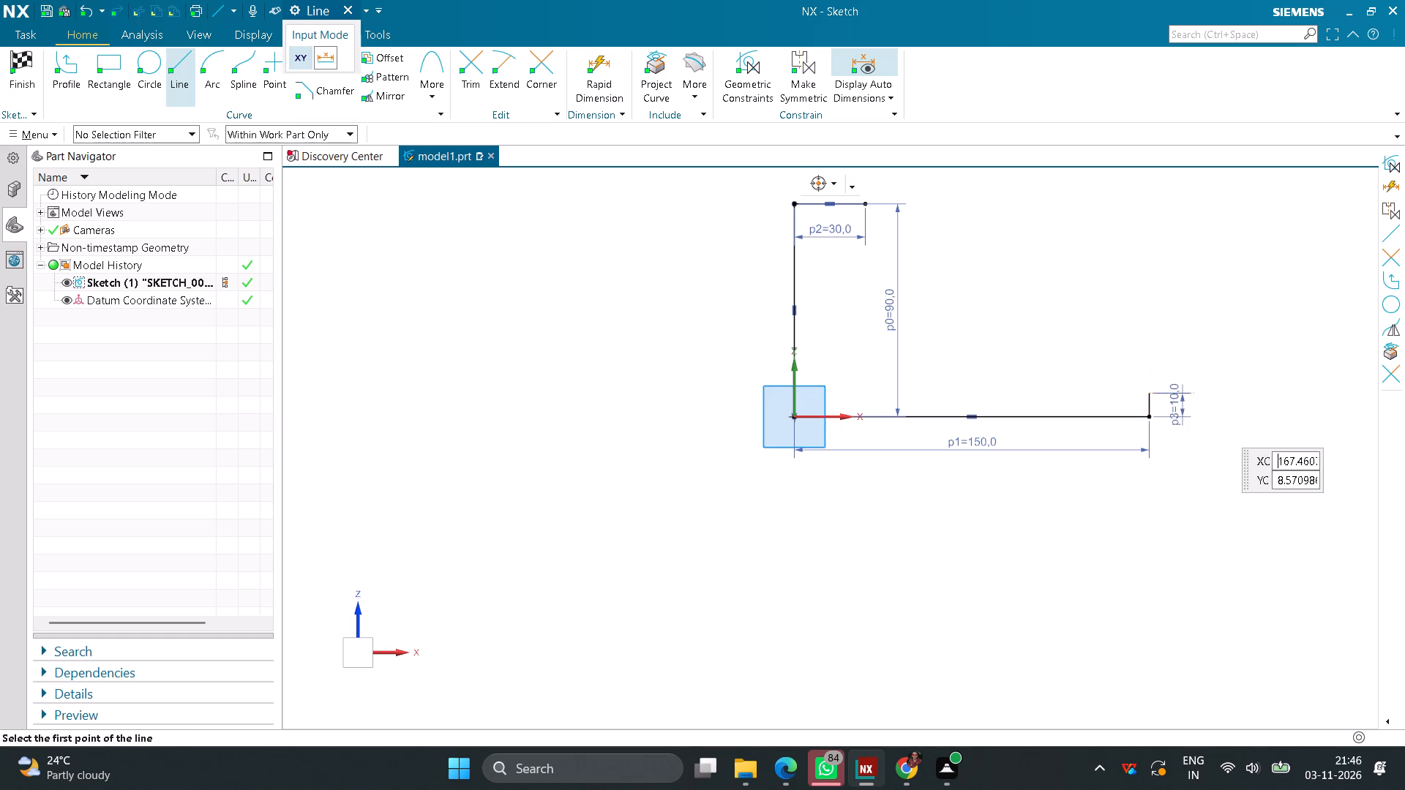
pyautogui.click(1149, 388)
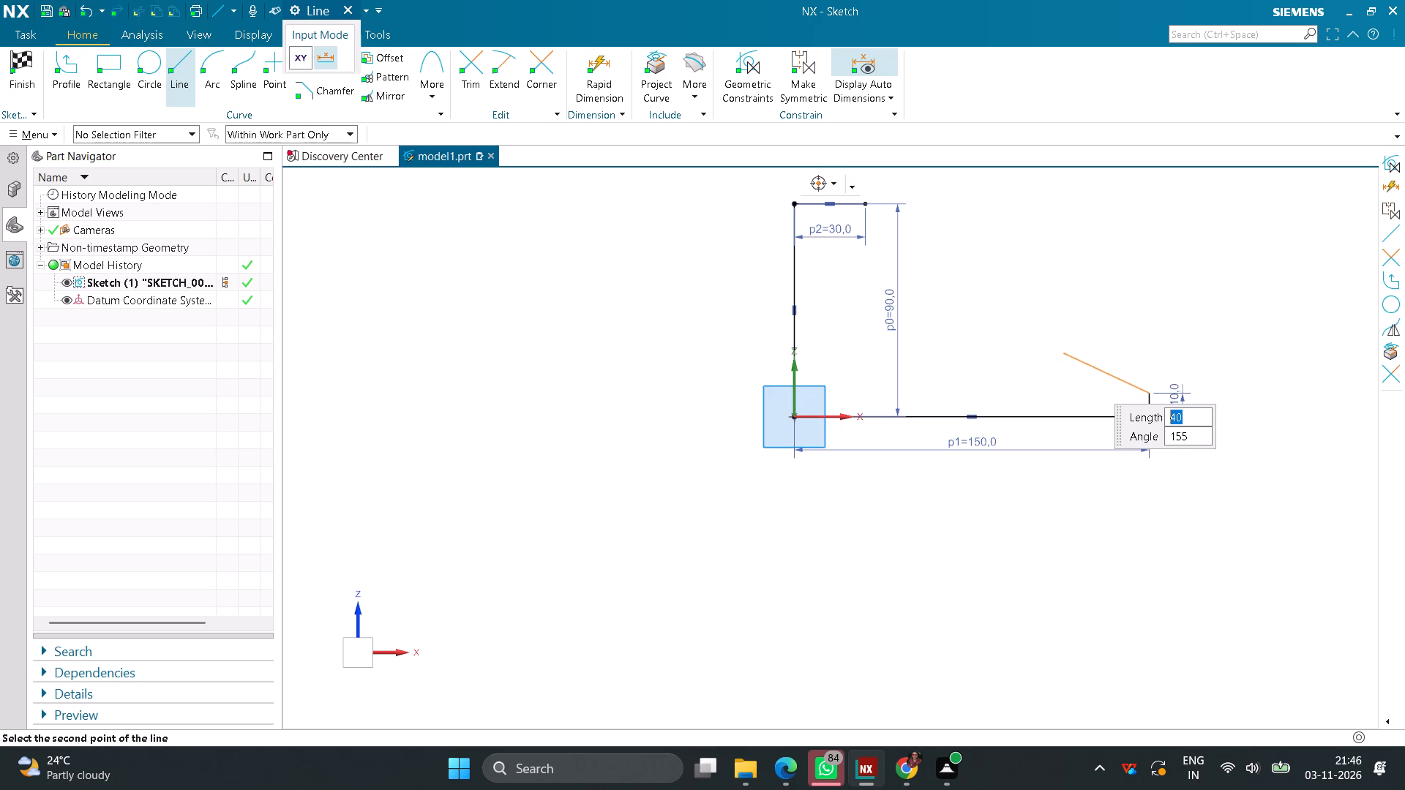
pyautogui.click(1063, 353)
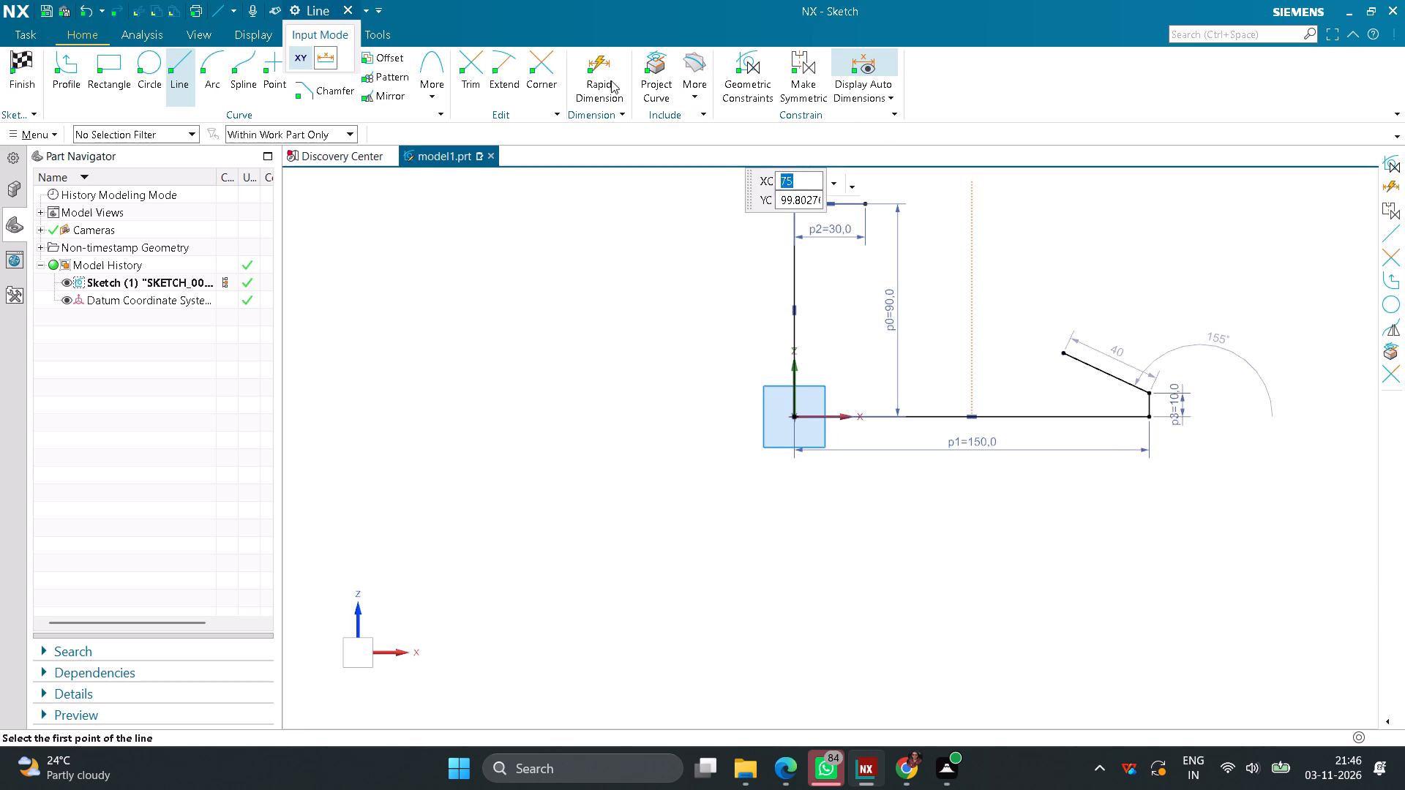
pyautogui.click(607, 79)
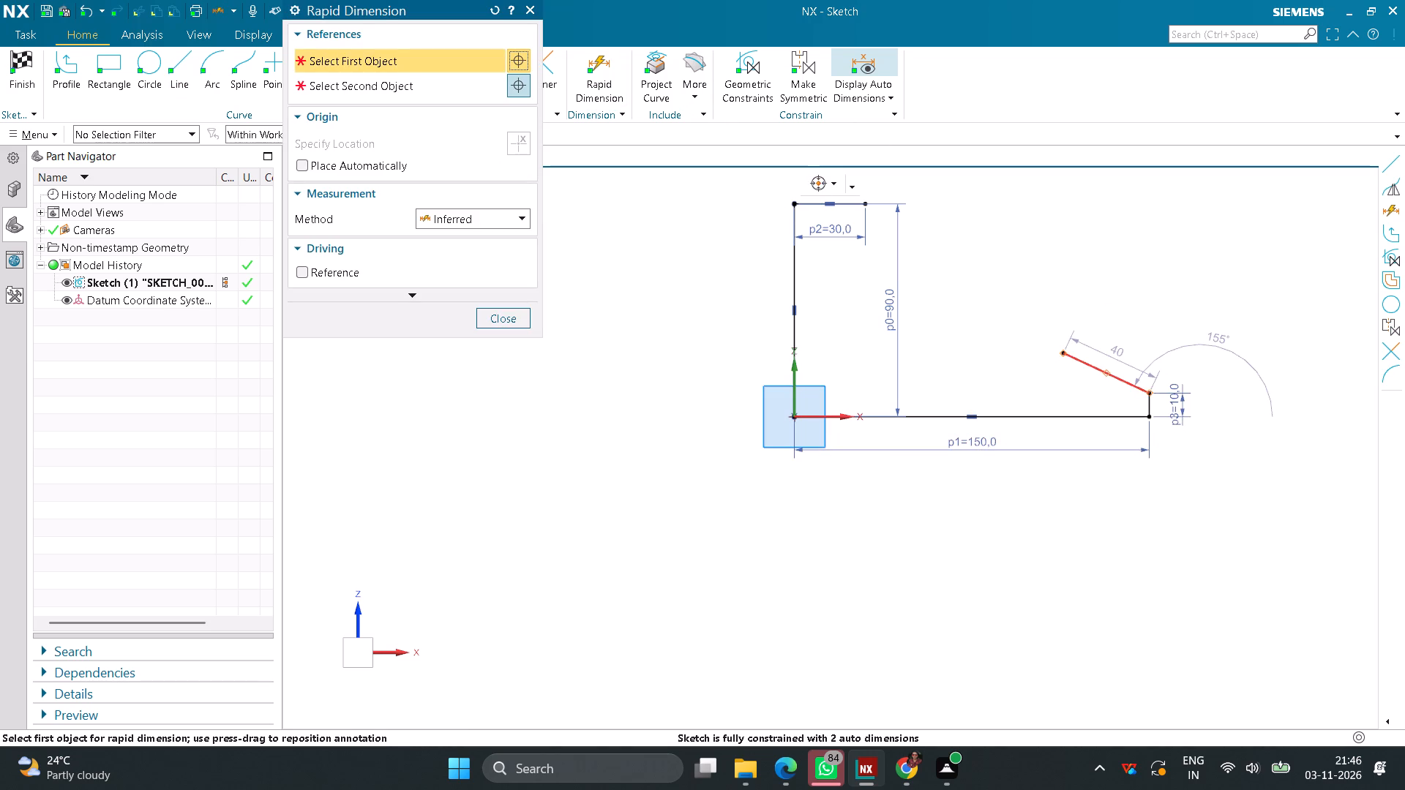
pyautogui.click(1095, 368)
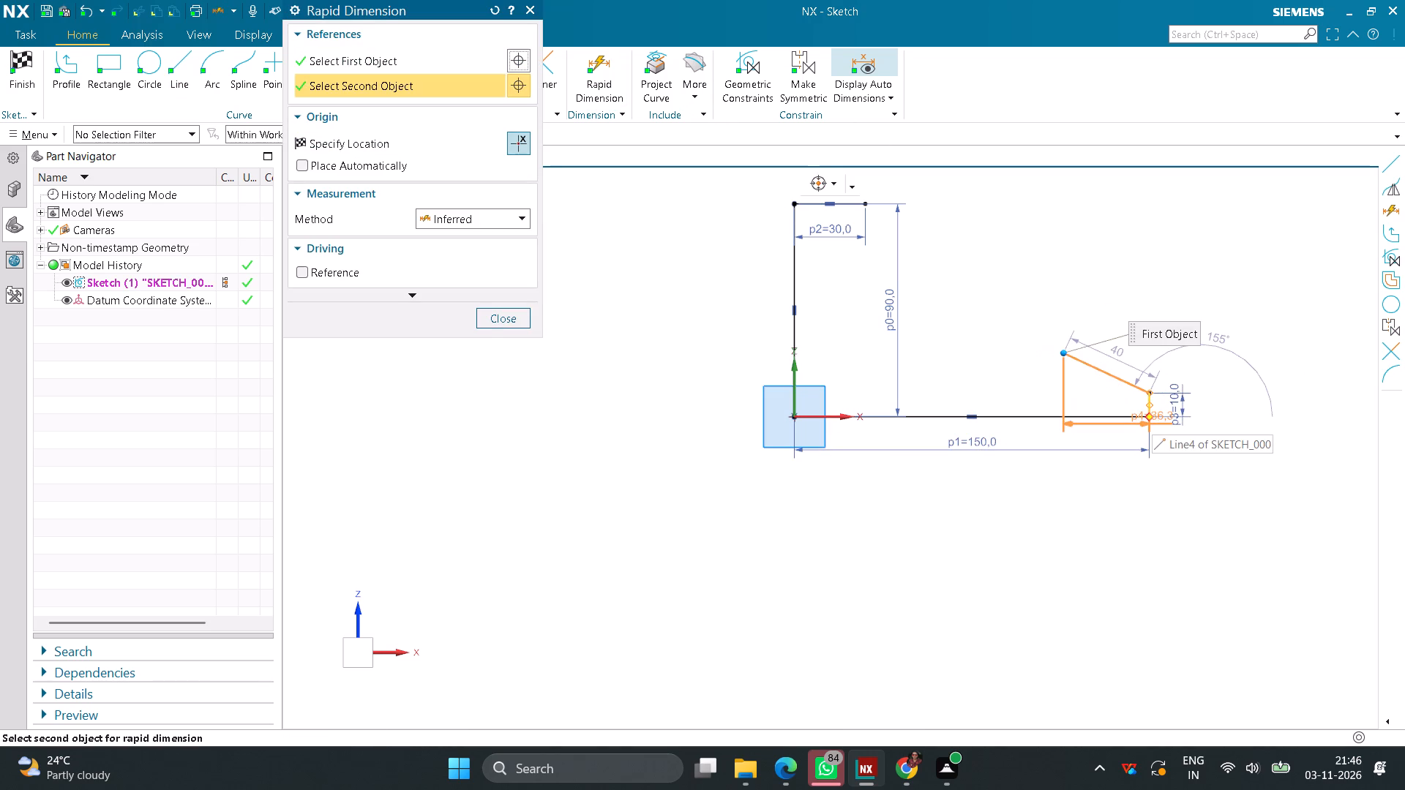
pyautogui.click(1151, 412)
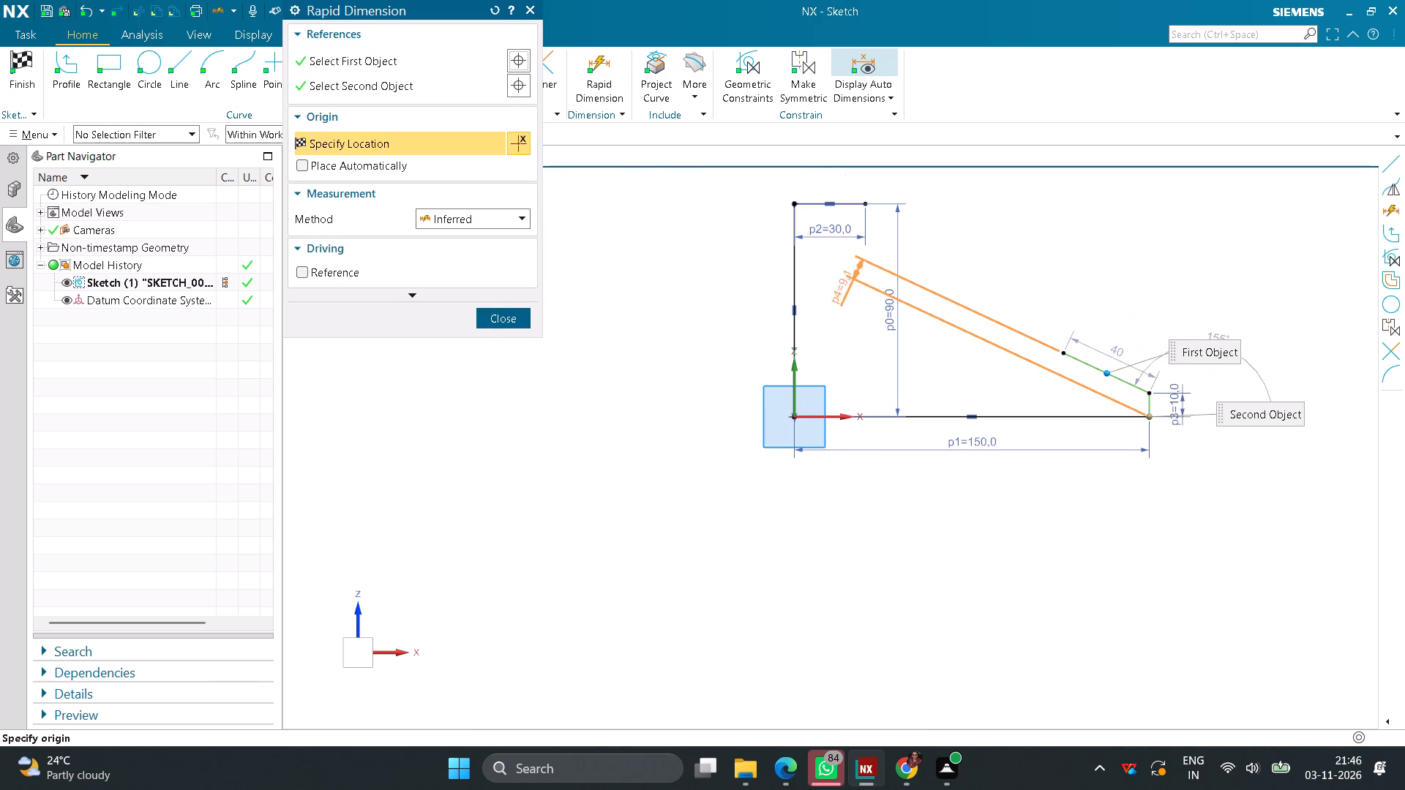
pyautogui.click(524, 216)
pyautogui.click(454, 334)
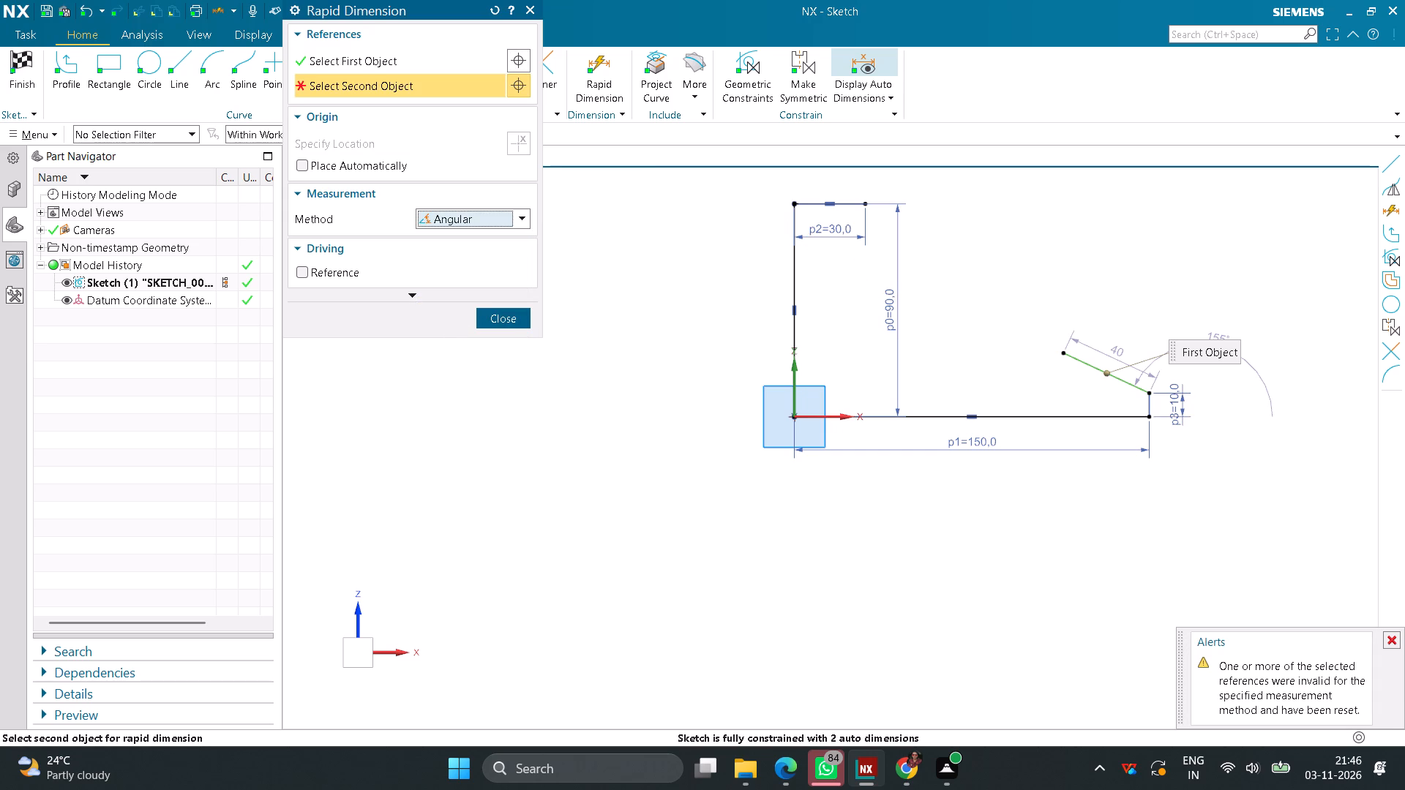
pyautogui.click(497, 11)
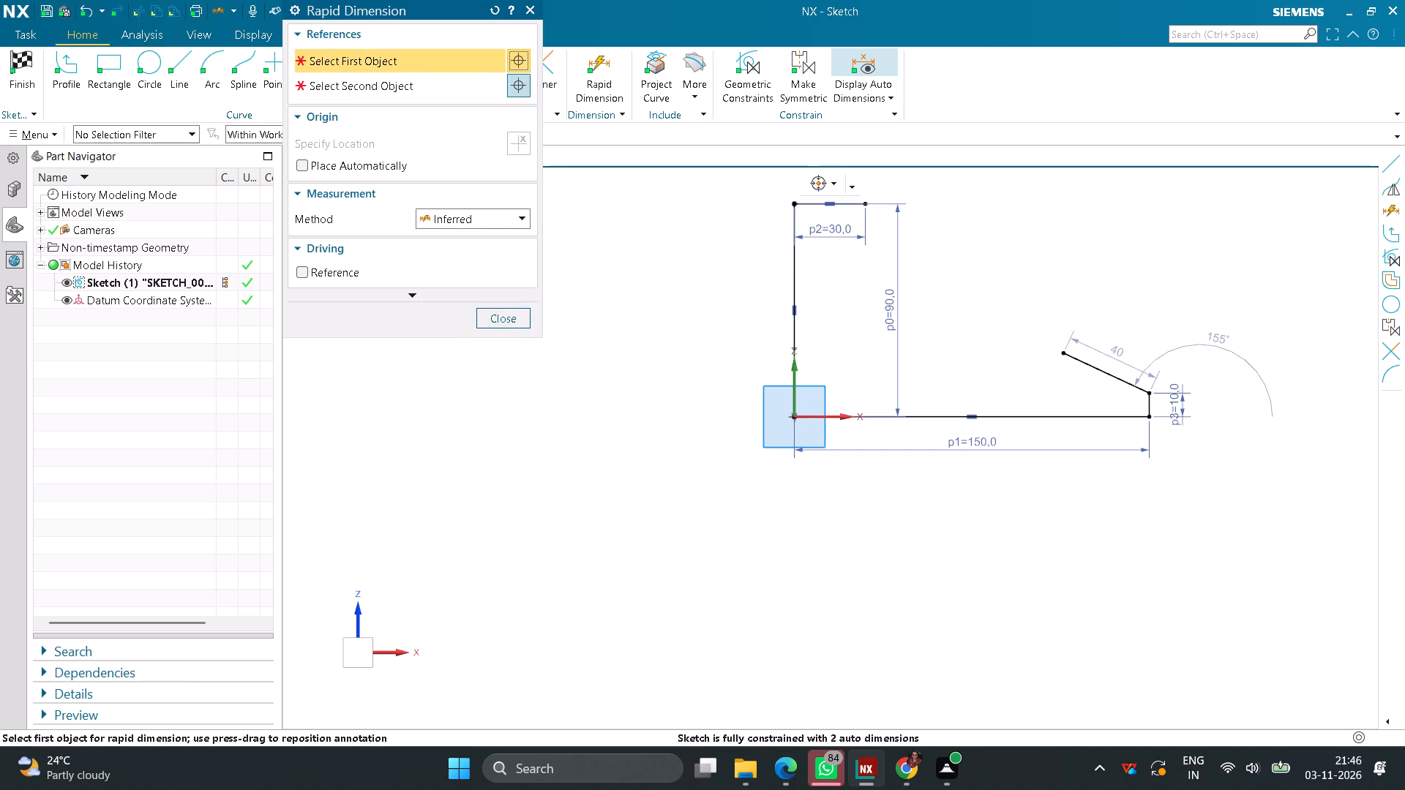
# Add an angular dimension of 60° between the inclined line and the 10 mm vertical line.
pyautogui.click(514, 218)
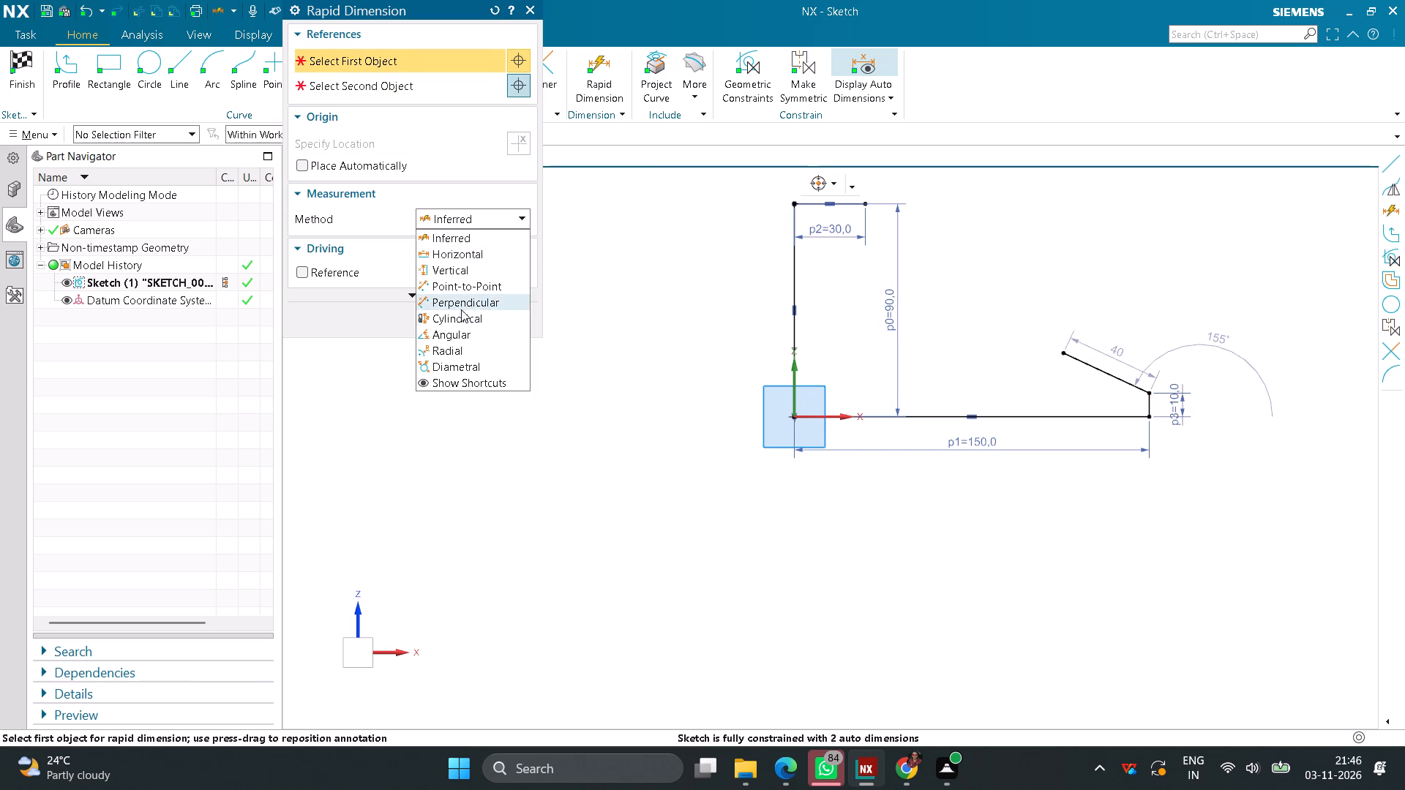
pyautogui.click(450, 334)
pyautogui.scroll(4, 1162, 392)
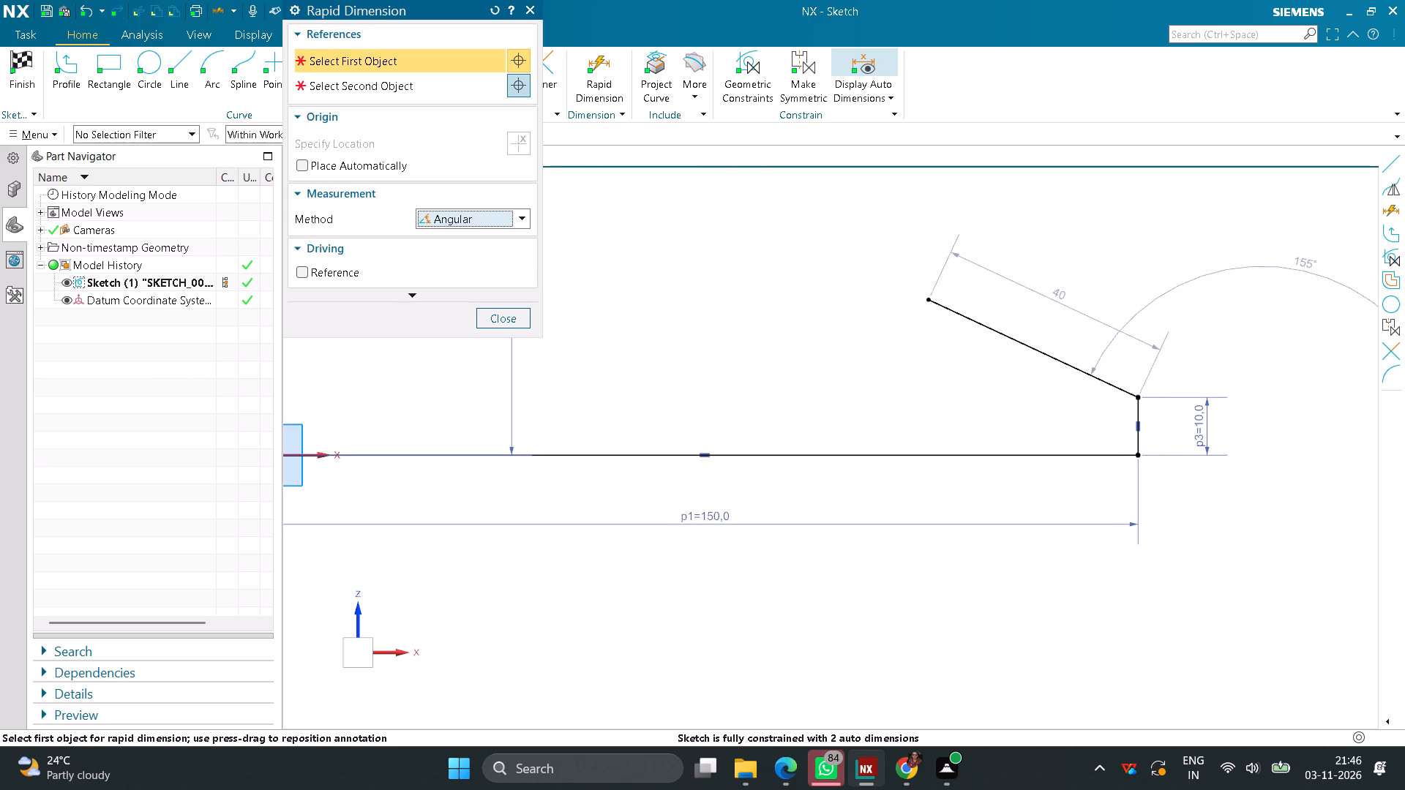
pyautogui.click(1006, 330)
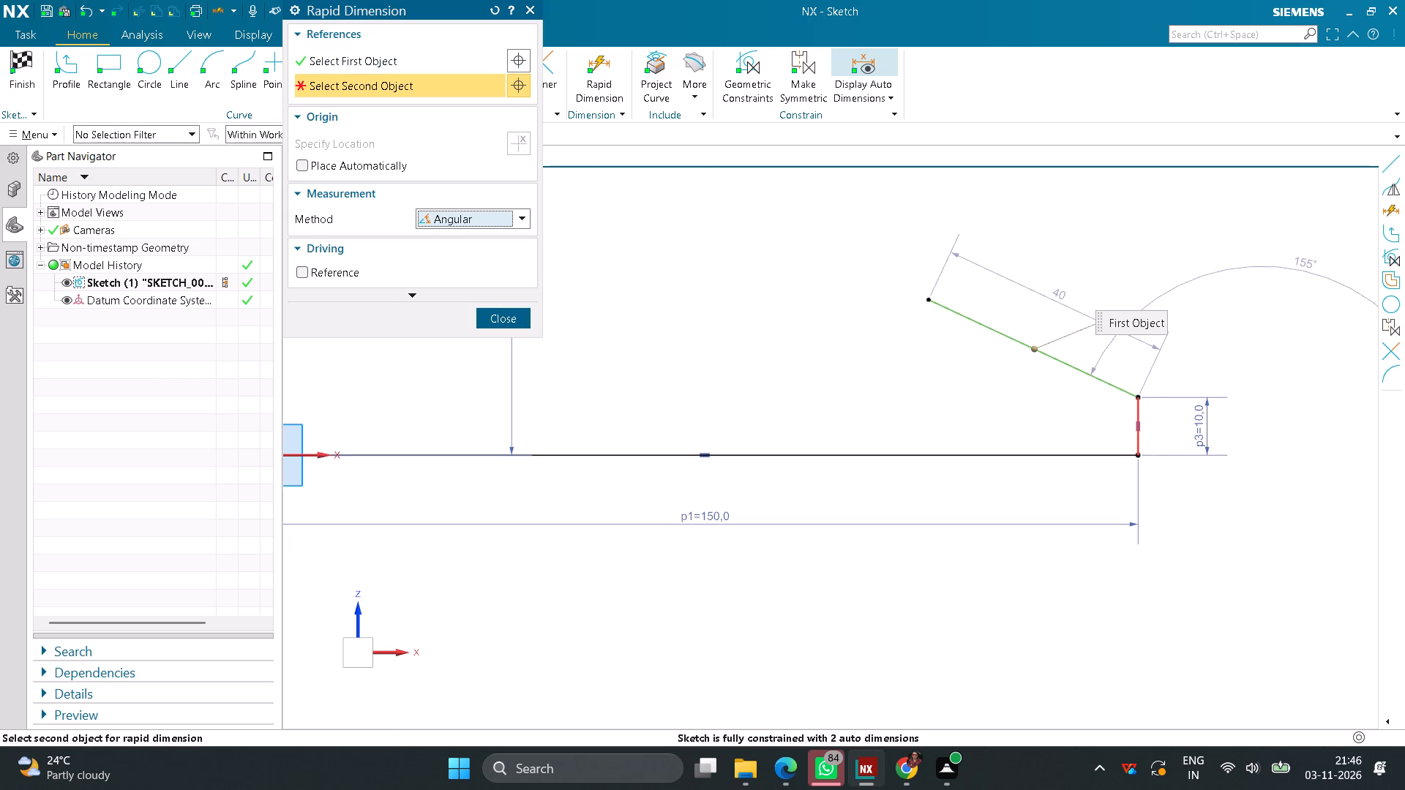
pyautogui.click(1136, 411)
pyautogui.click(1076, 259)
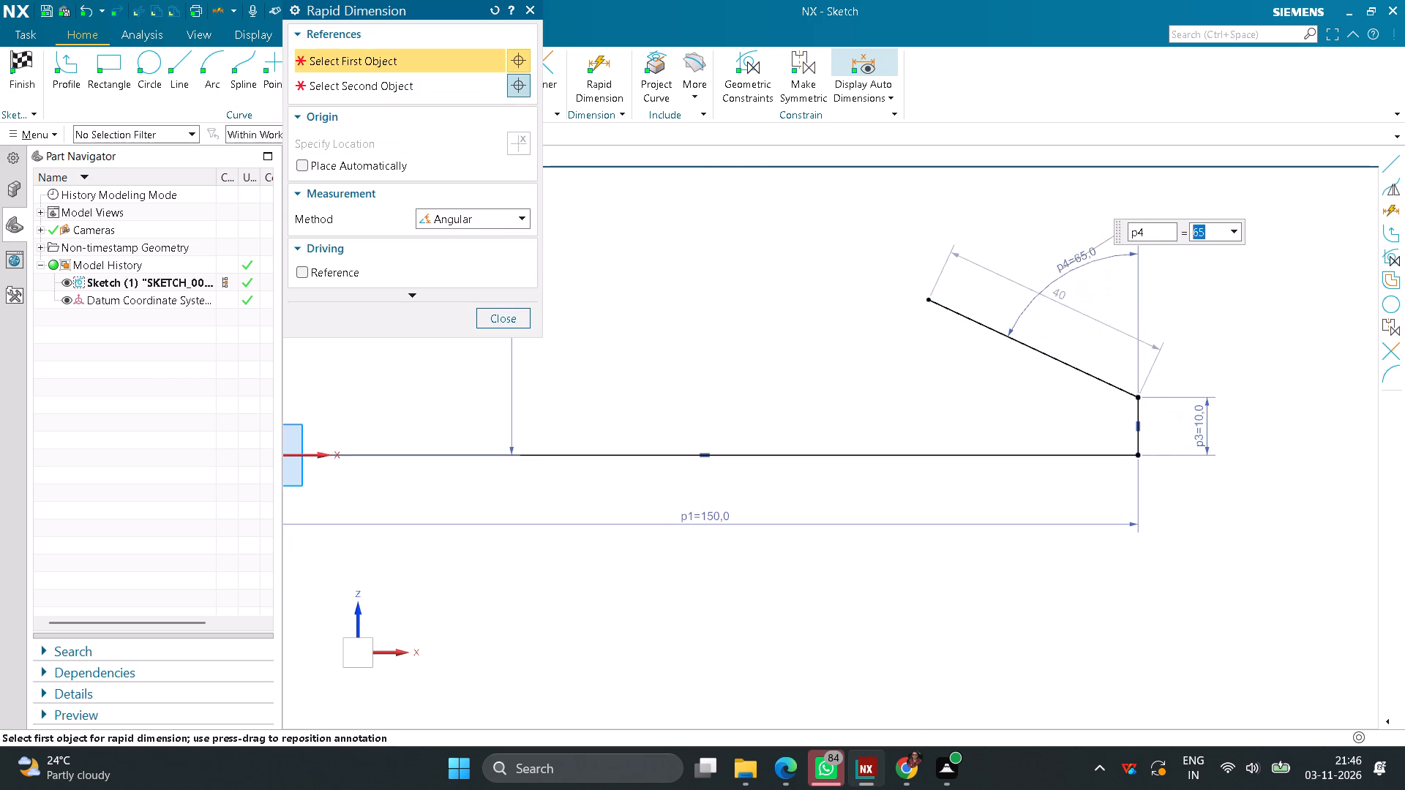
pyautogui.write('60')
pyautogui.press('Return')
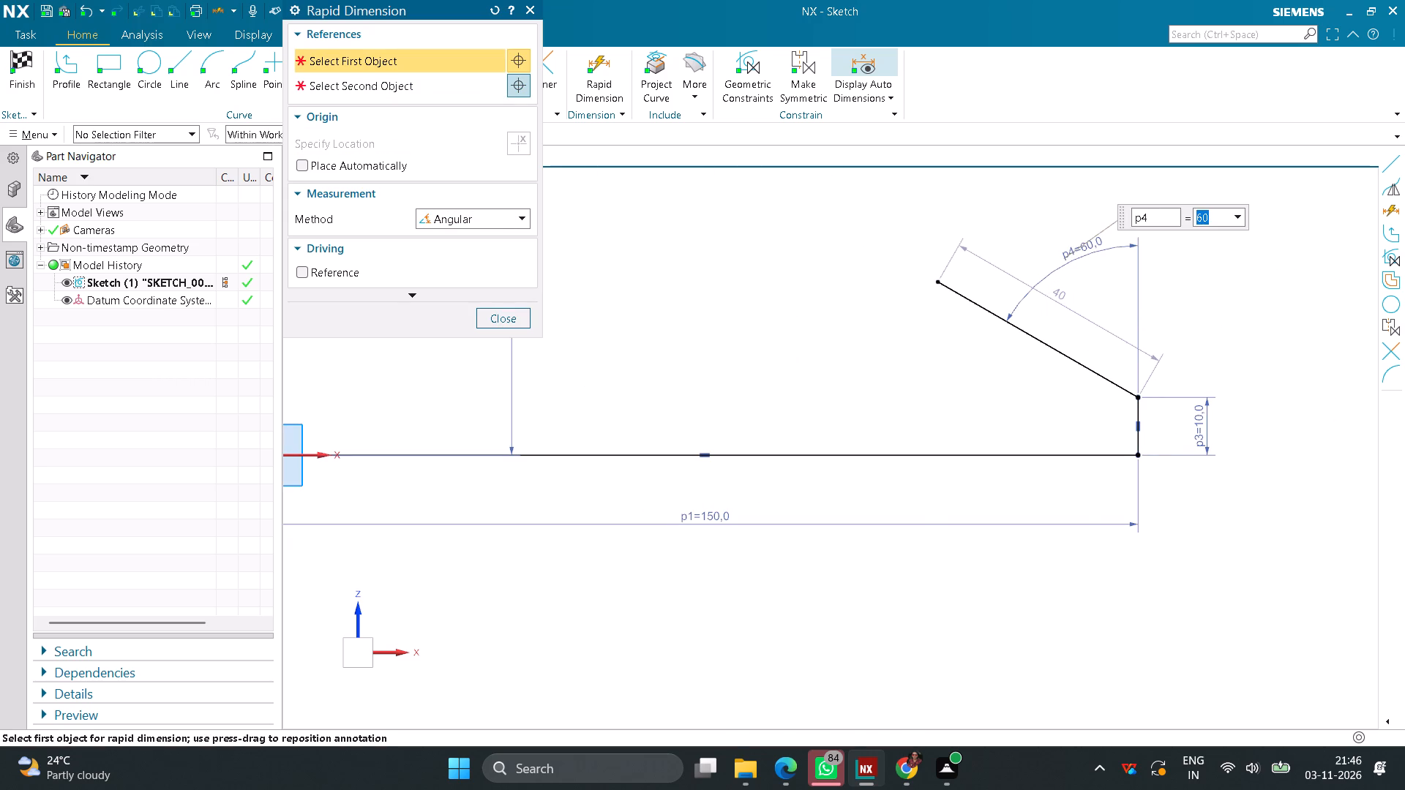
pyautogui.click(501, 323)
# Draw a vertical line 60 mm long downward from the free end of the 30 mm top line.
pyautogui.scroll(-1, 628, 310)
pyautogui.scroll(1, 628, 310)
pyautogui.scroll(-4, 628, 310)
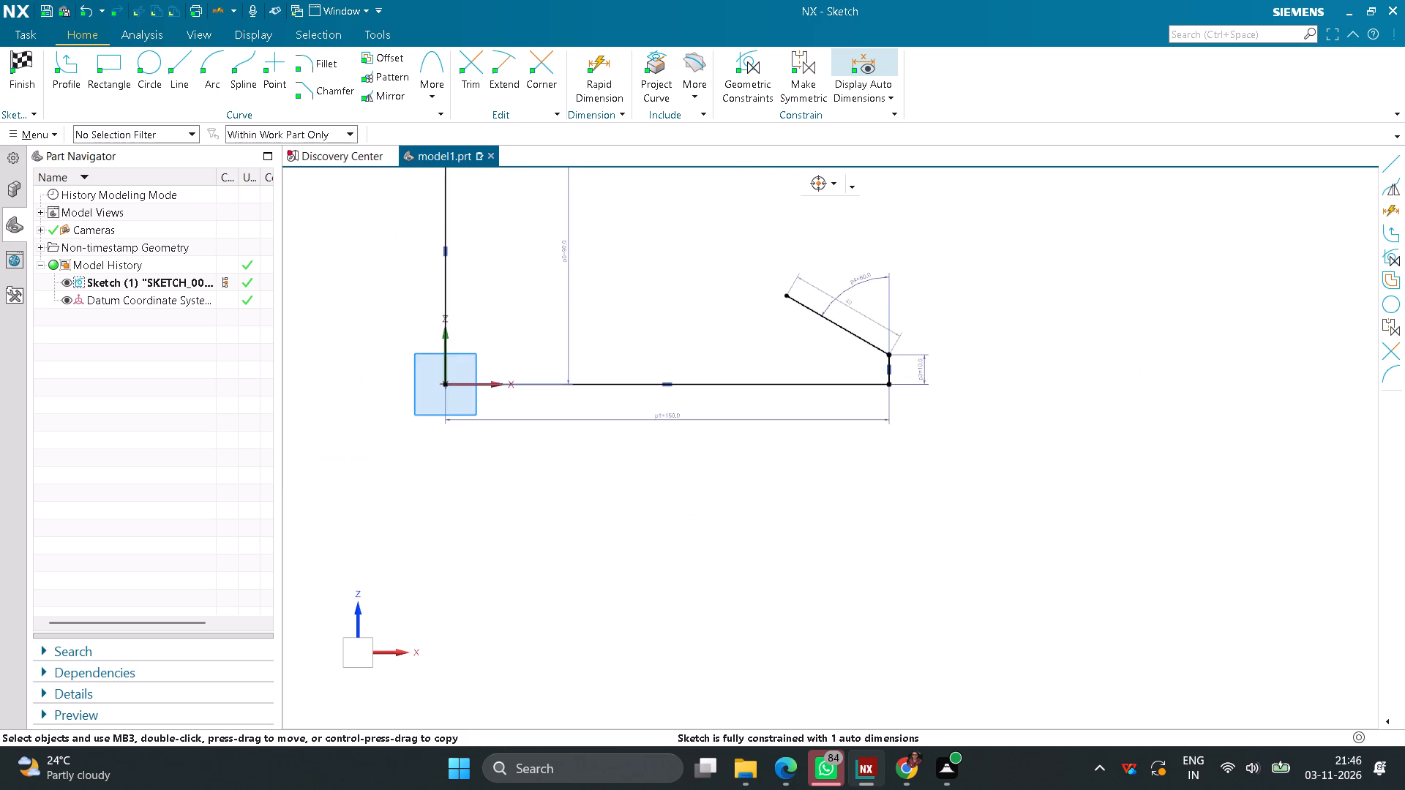
pyautogui.scroll(-4, 627, 310)
pyautogui.click(217, 67)
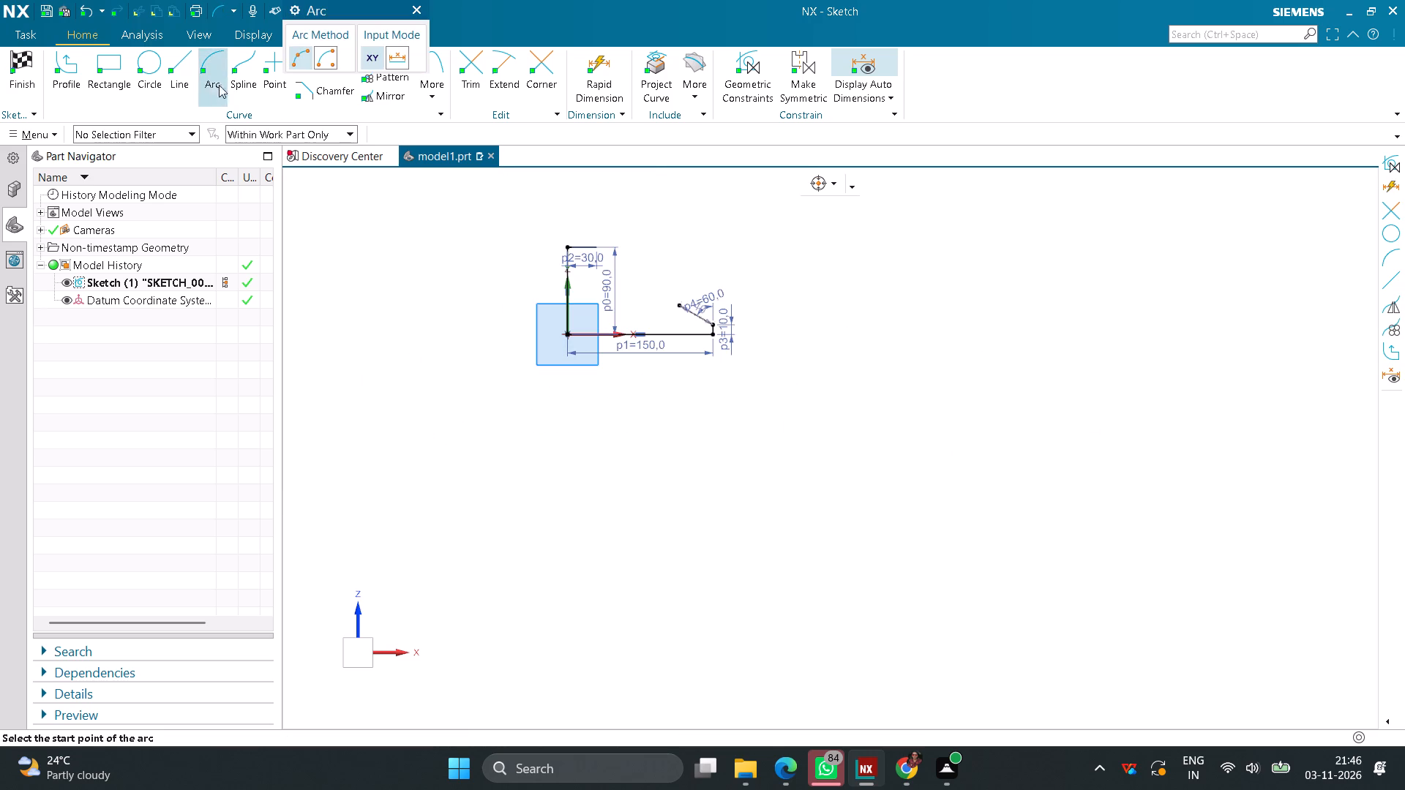
pyautogui.click(188, 73)
pyautogui.scroll(6, 598, 281)
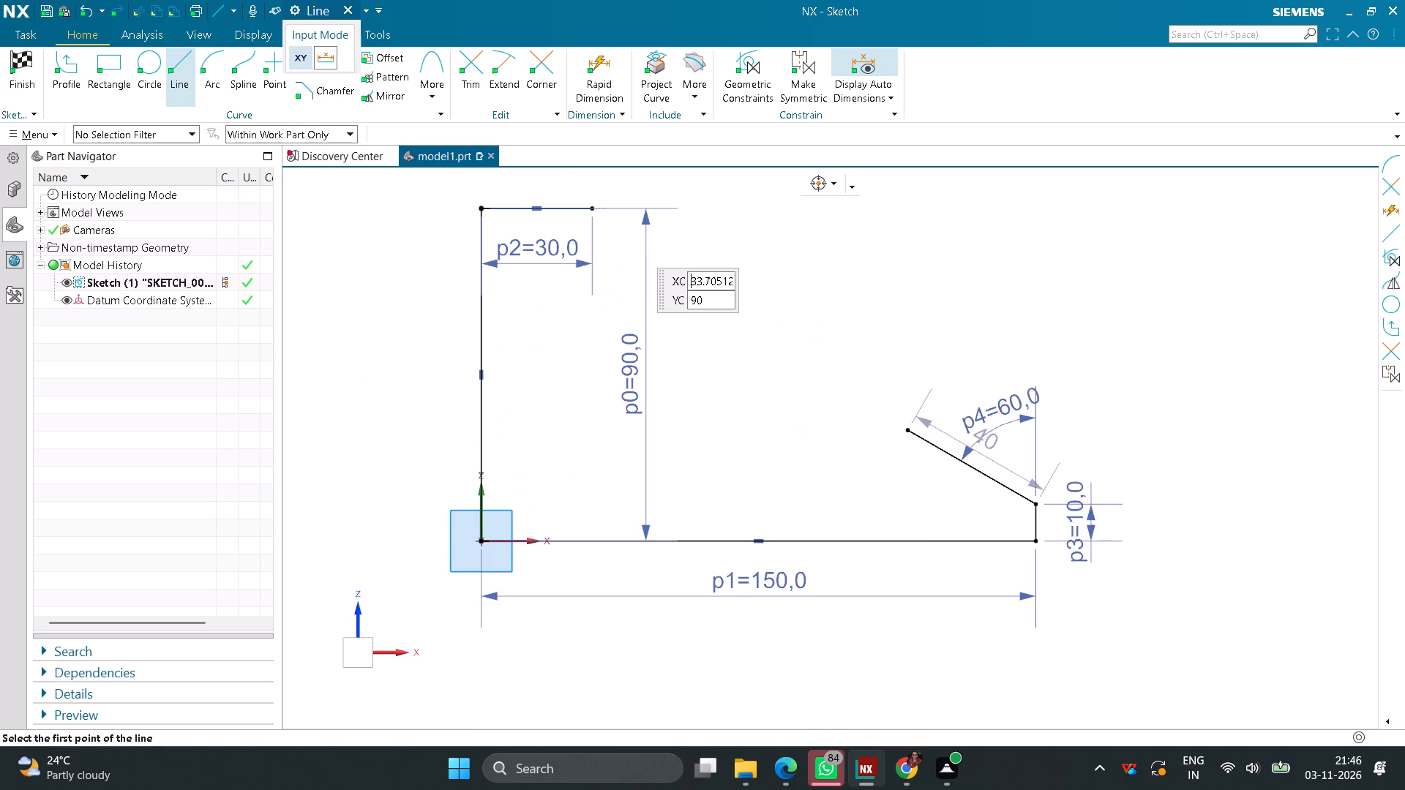
pyautogui.click(593, 212)
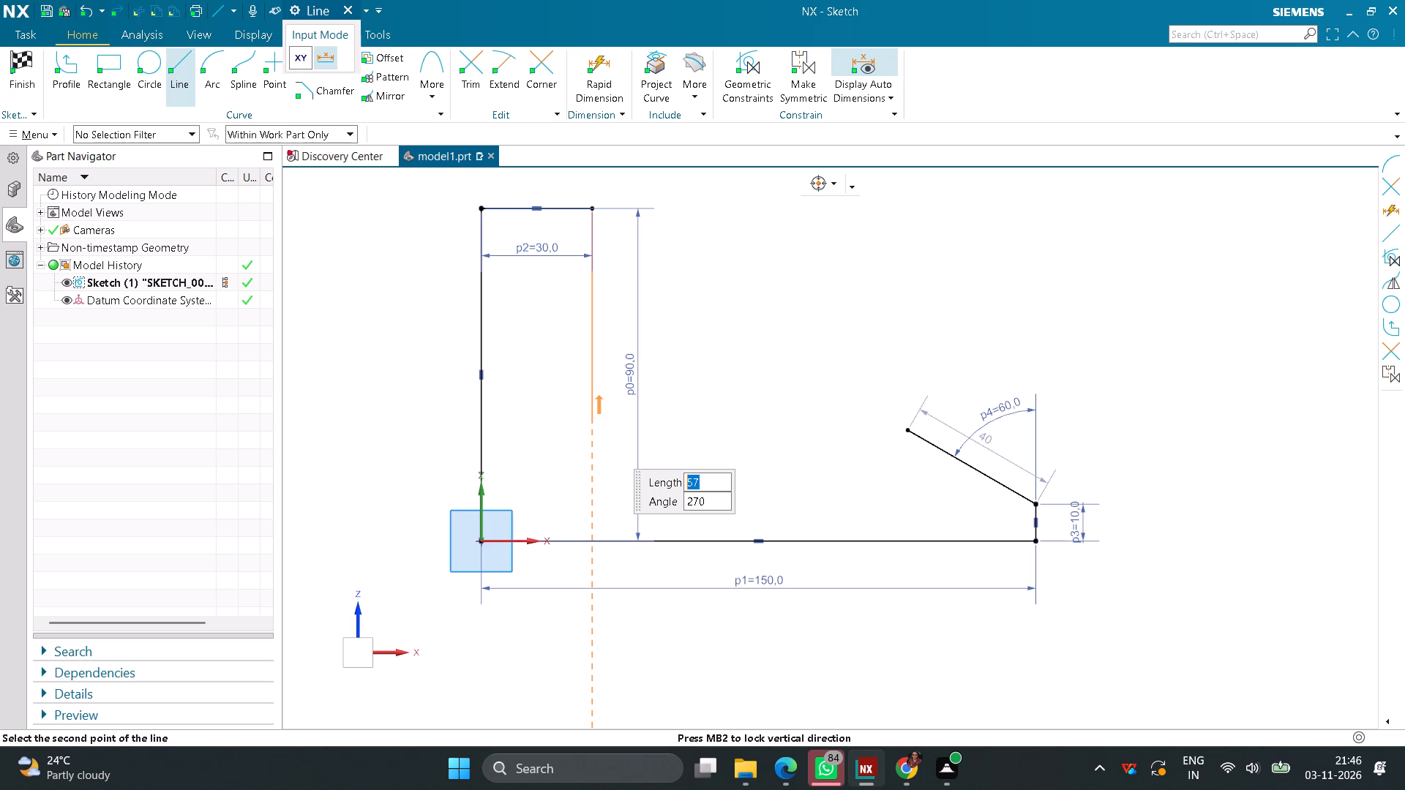
pyautogui.write('60')
pyautogui.press('Return')
pyautogui.press('Return')
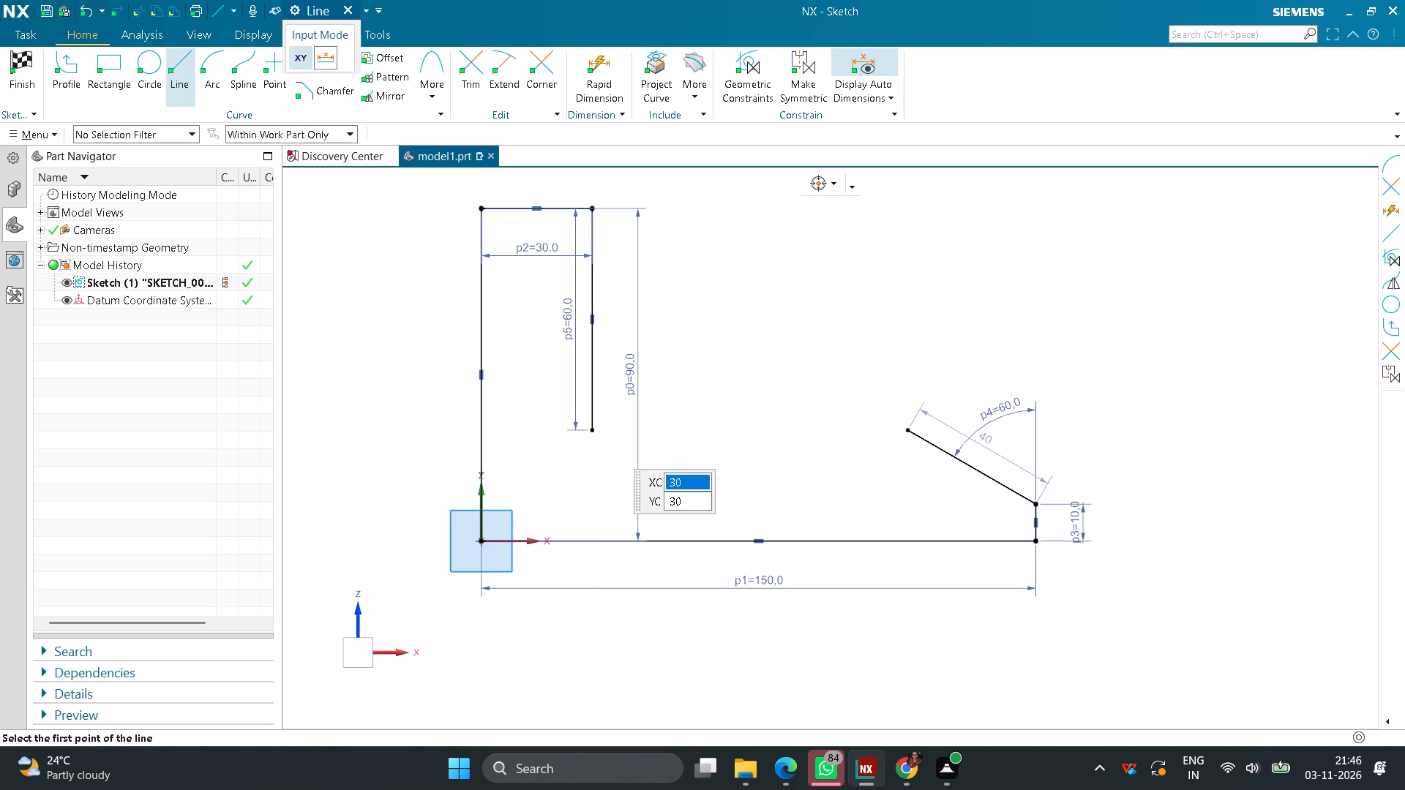
# Draw a horizontal line about 59 mm long along positive X from the lower end of the 60 mm vertical line.
pyautogui.click(594, 432)
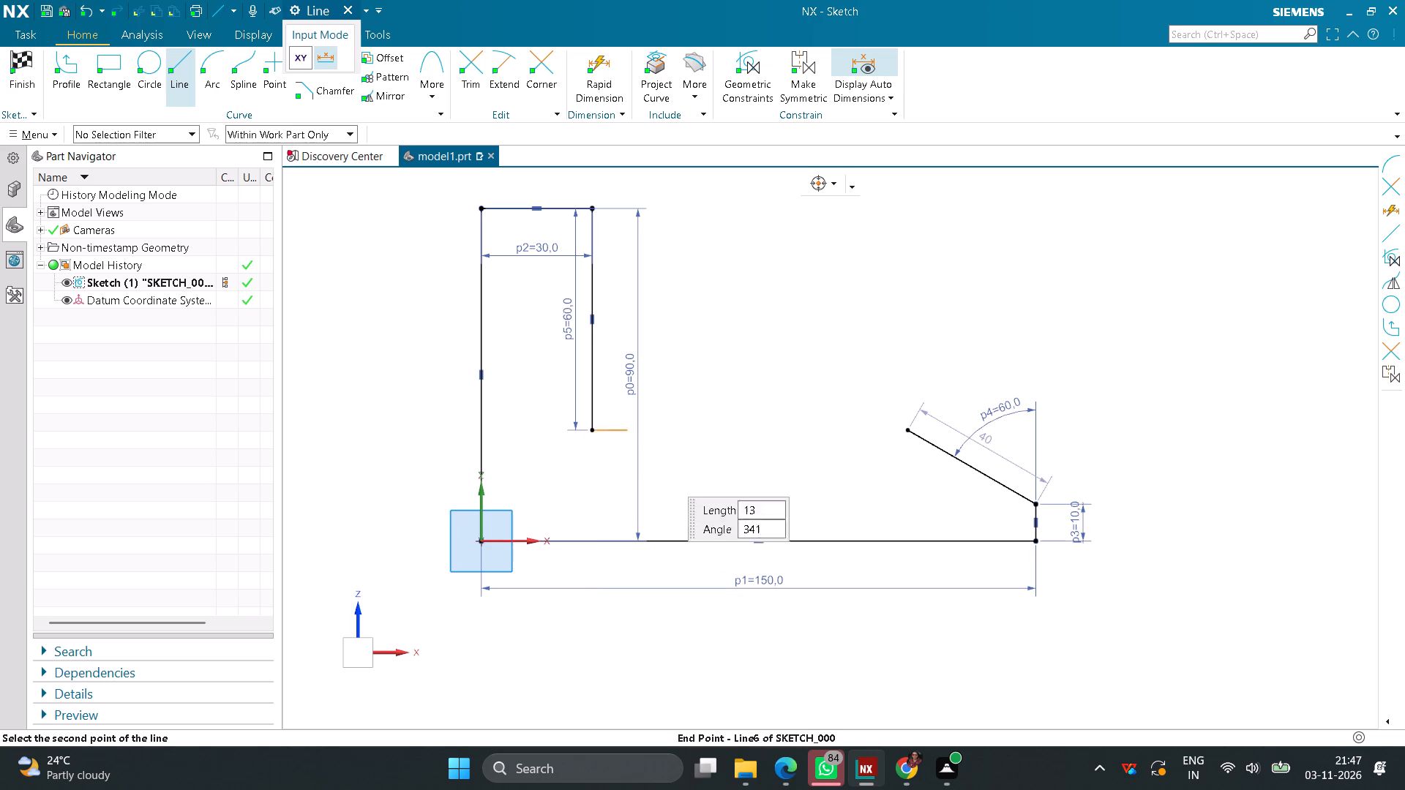
pyautogui.click(810, 432)
# Join the new horizontal line and the inclined line with the Corner command to close the profile, and finish the sketch.
pyautogui.click(541, 83)
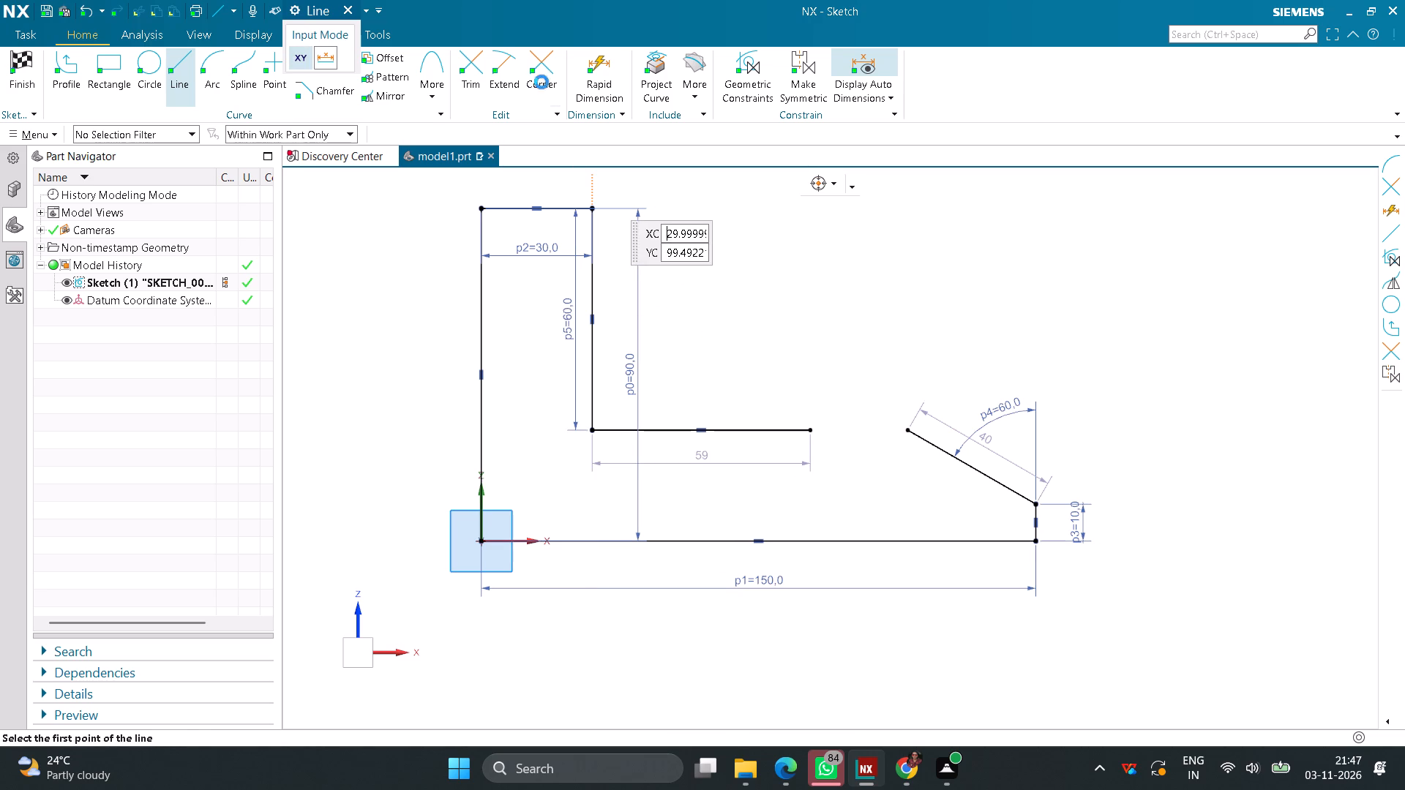
pyautogui.click(782, 429)
pyautogui.click(937, 446)
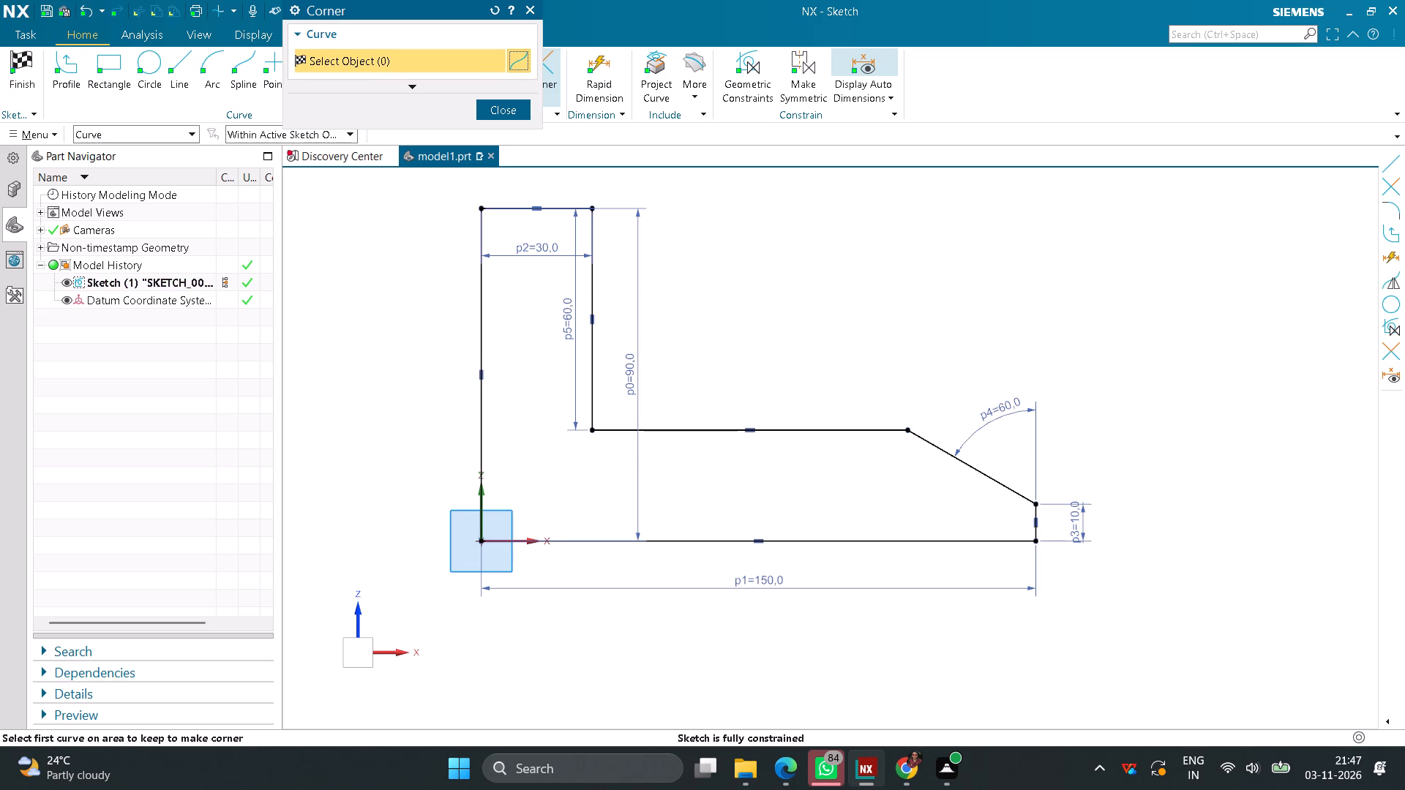
pyautogui.click(521, 119)
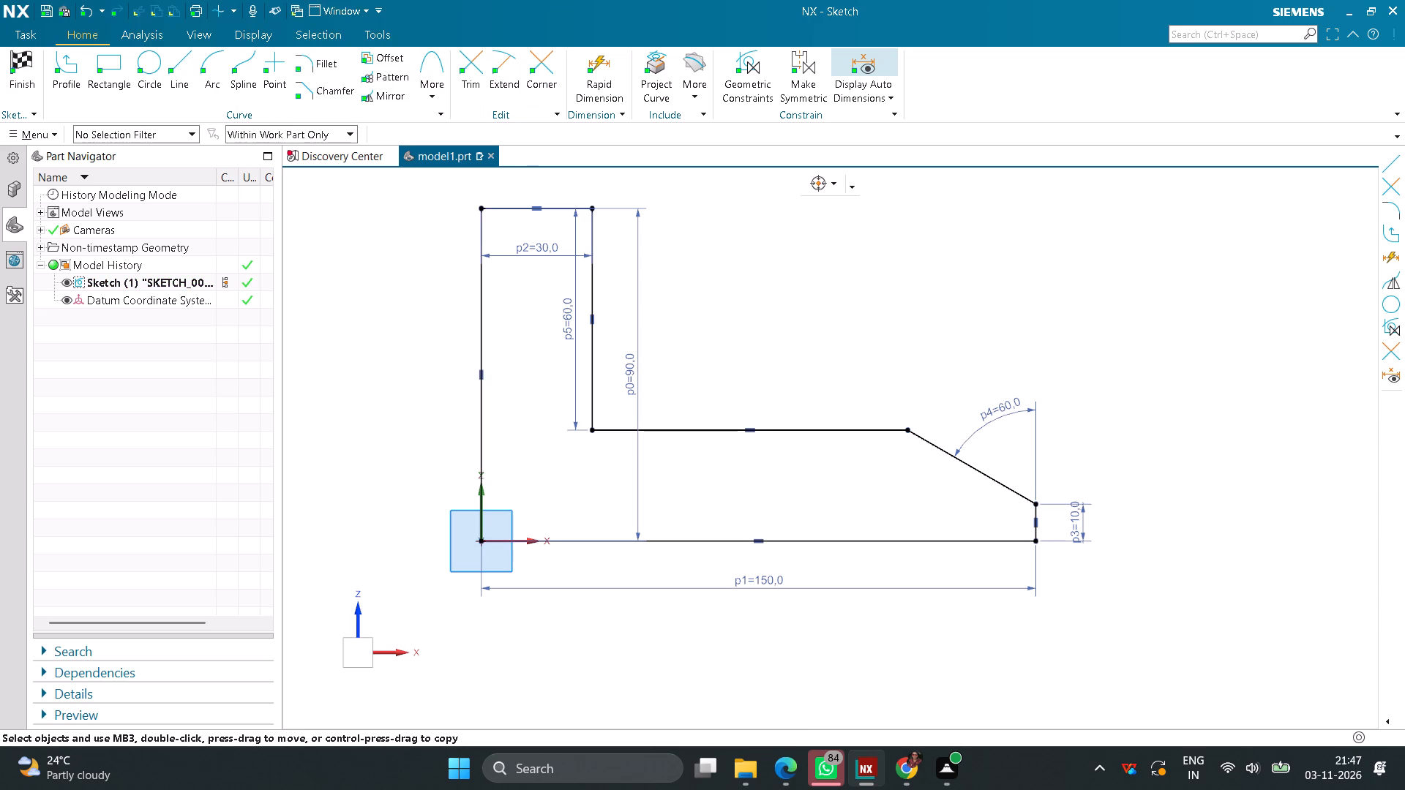
pyautogui.click(29, 64)
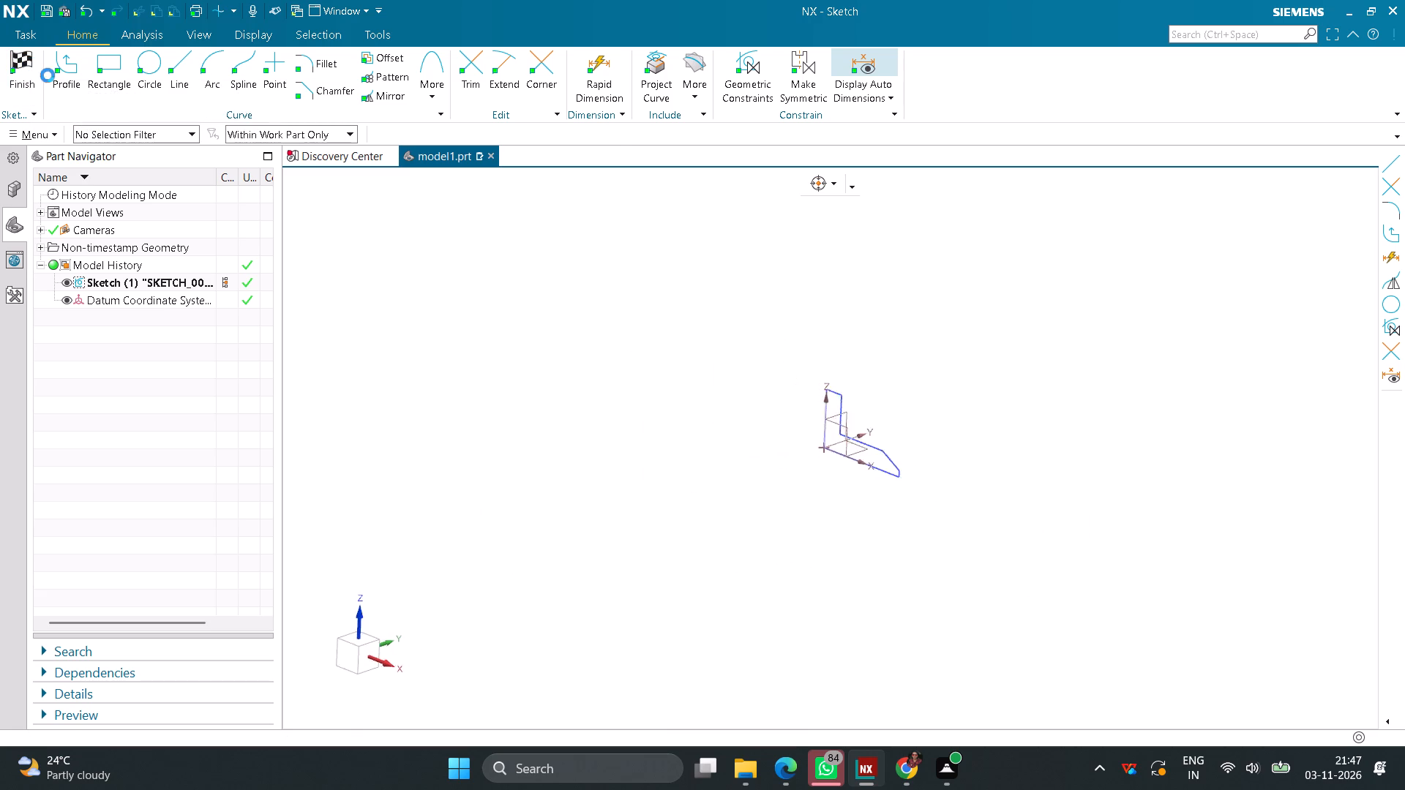
# Extrude the L-shaped profile symmetrically about the sketch plane with a width of 84 mm.
pyautogui.click(123, 82)
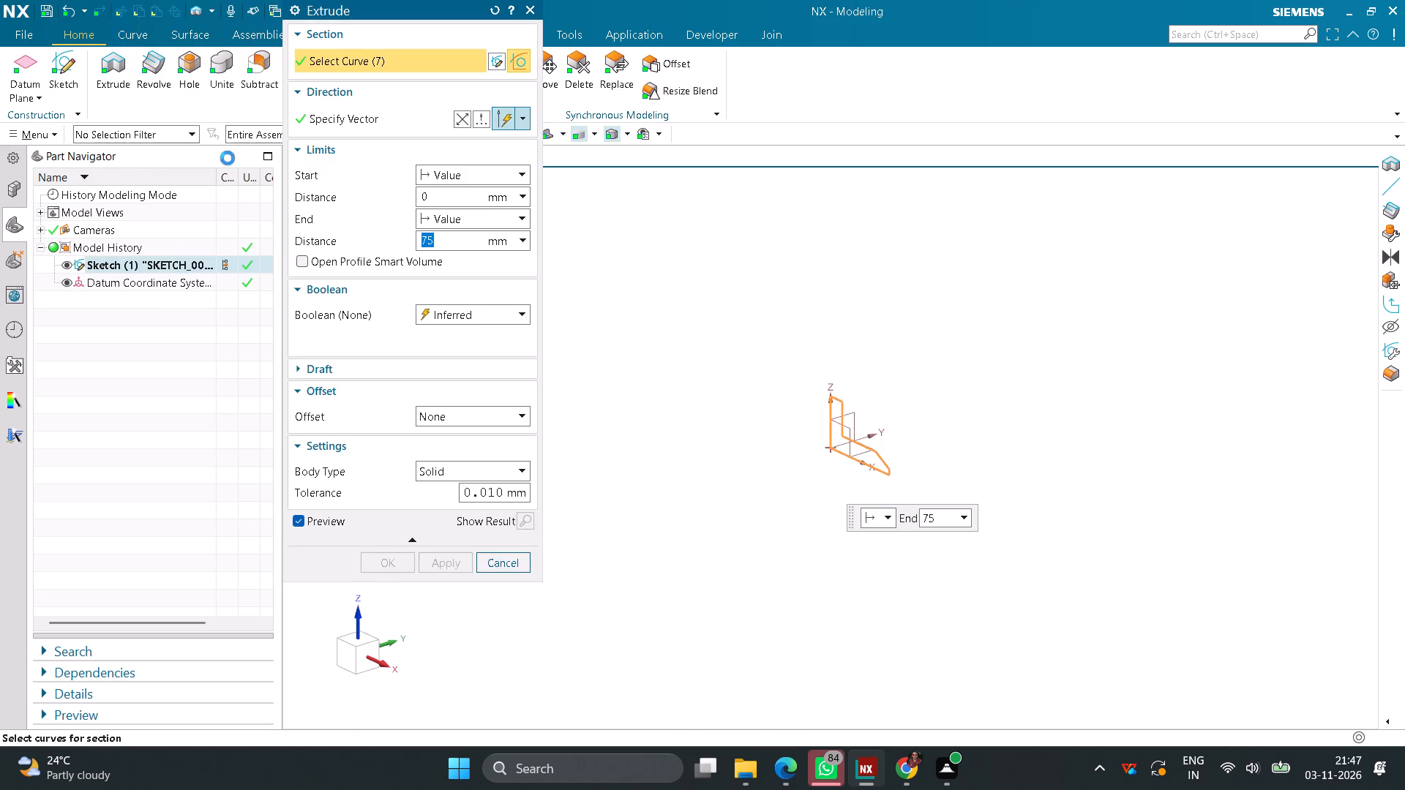
pyautogui.click(521, 219)
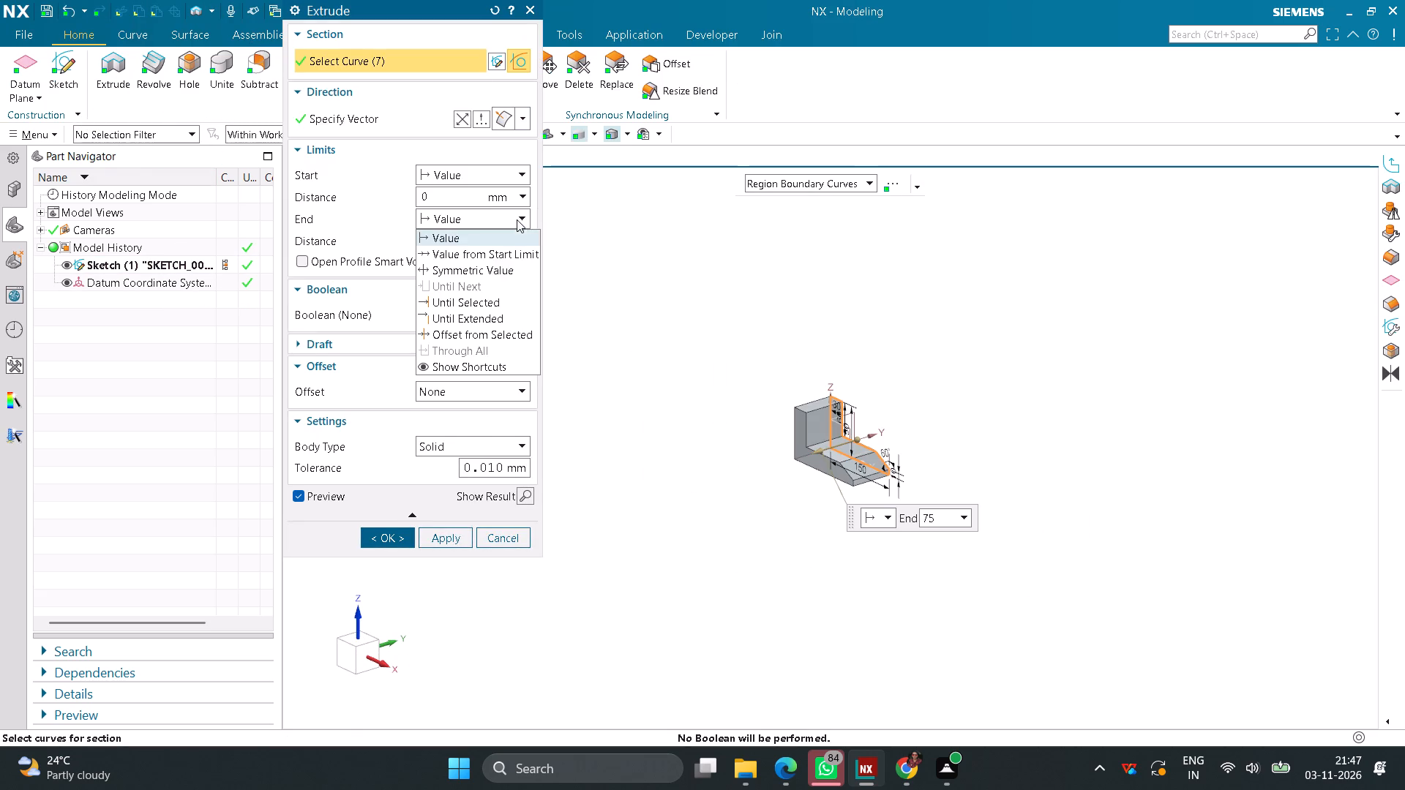
pyautogui.click(487, 276)
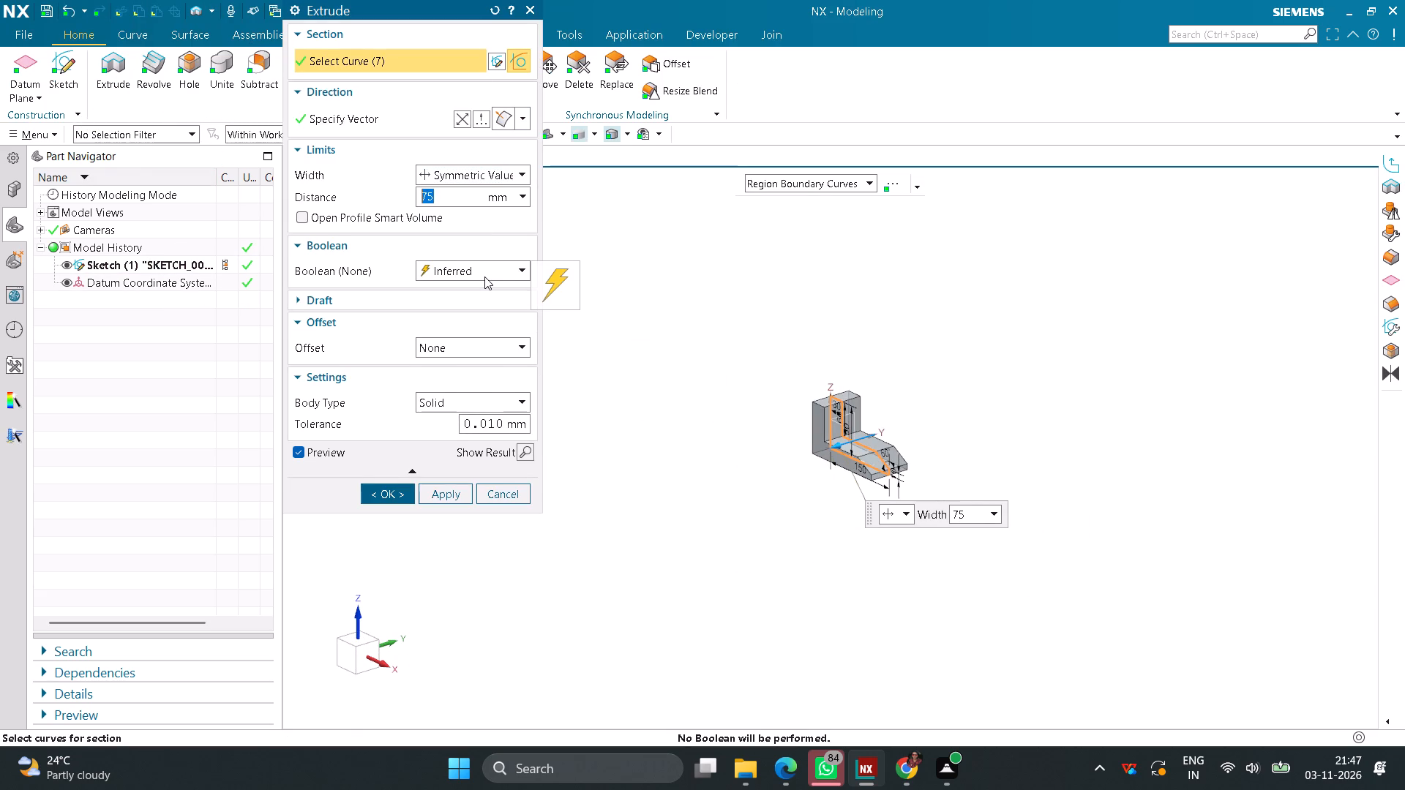
pyautogui.write('84')
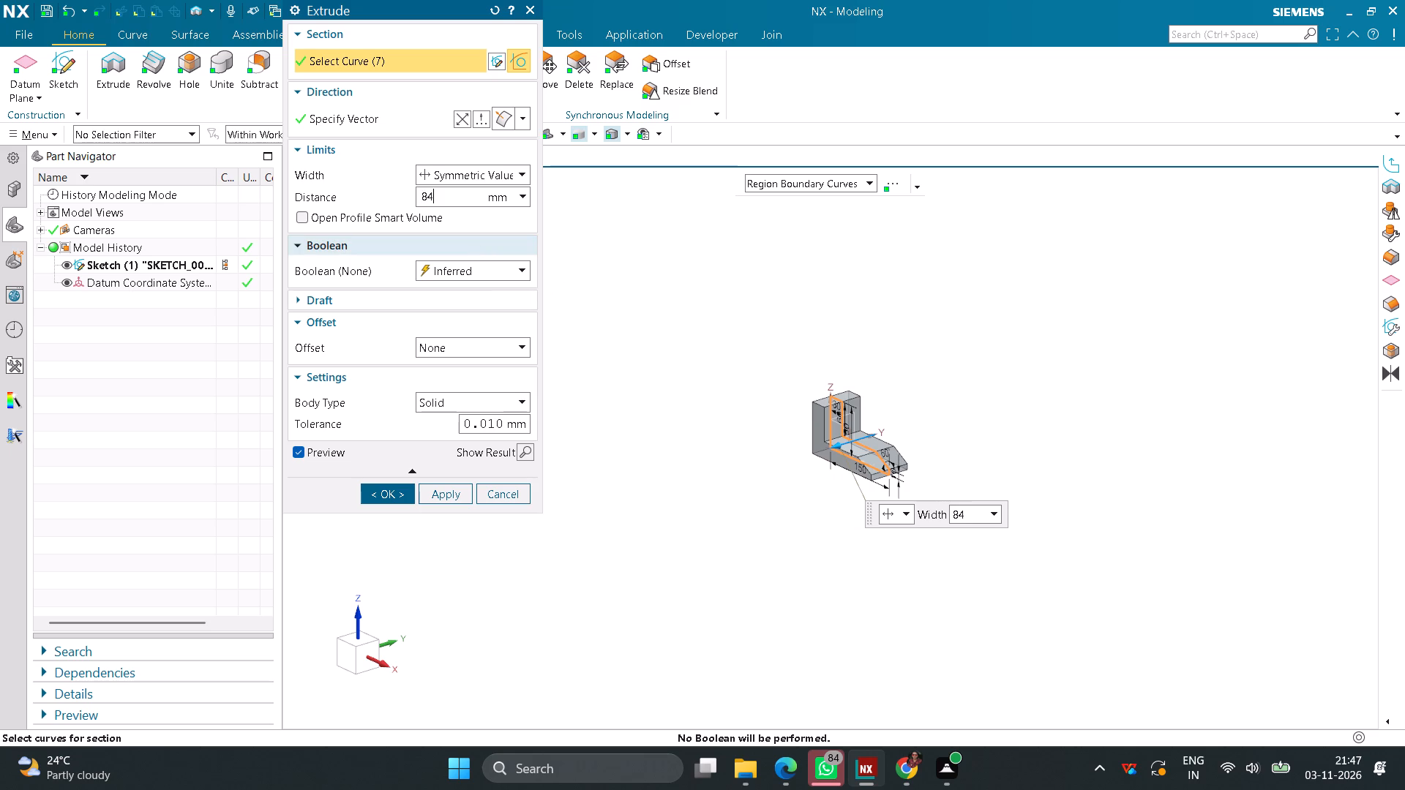
pyautogui.press('Return')
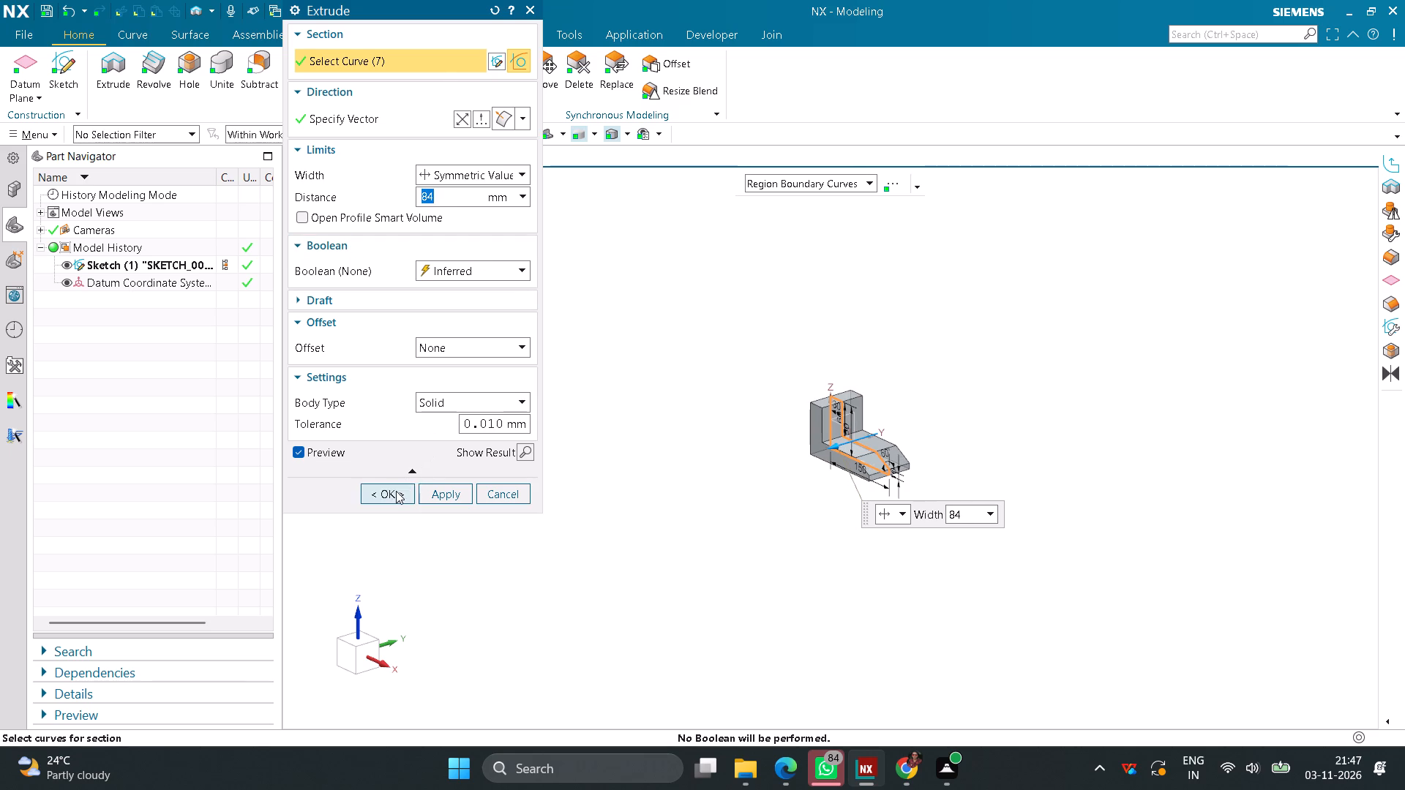
pyautogui.click(396, 491)
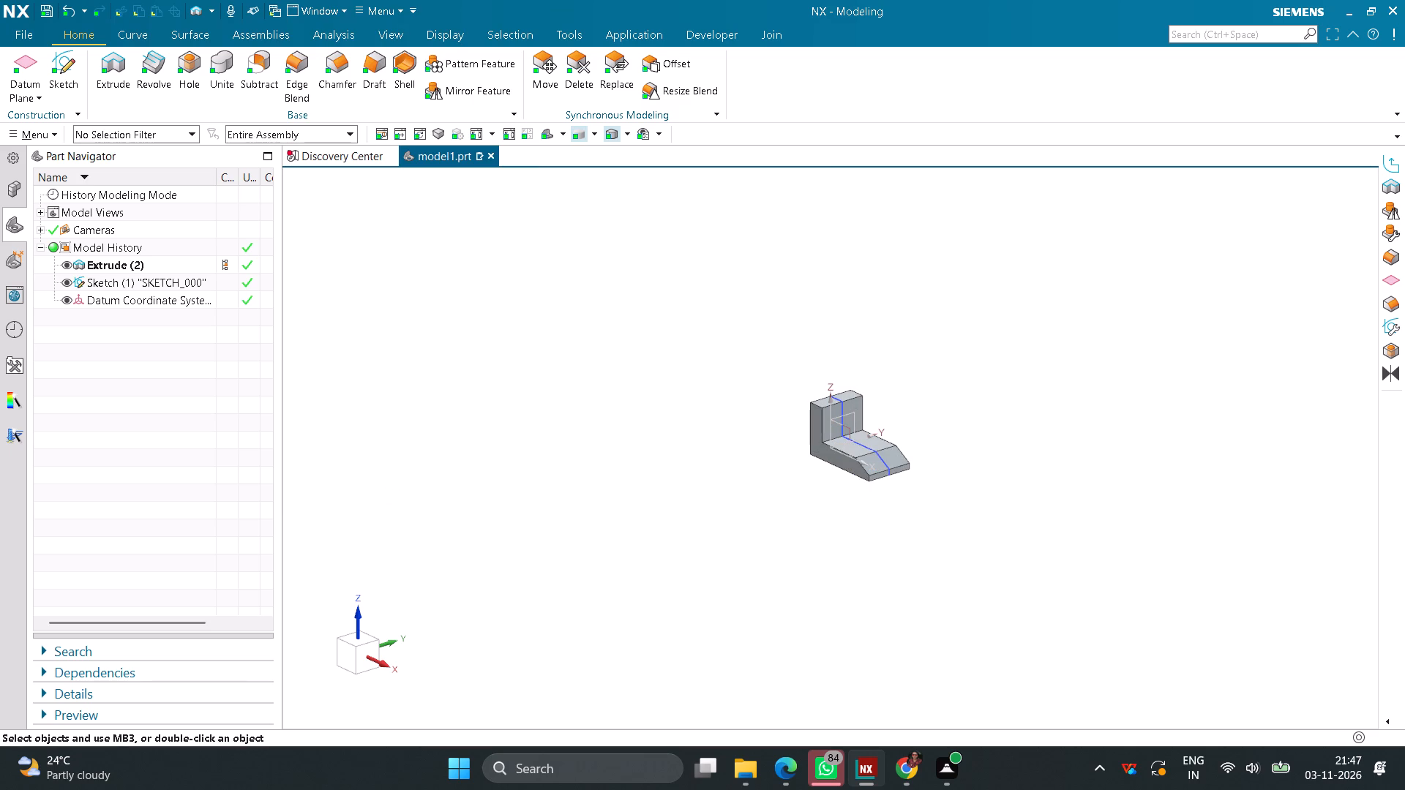
# Apply a 20 mm edge blend to the short top edge of the upright on the negative Y side.
pyautogui.click(299, 78)
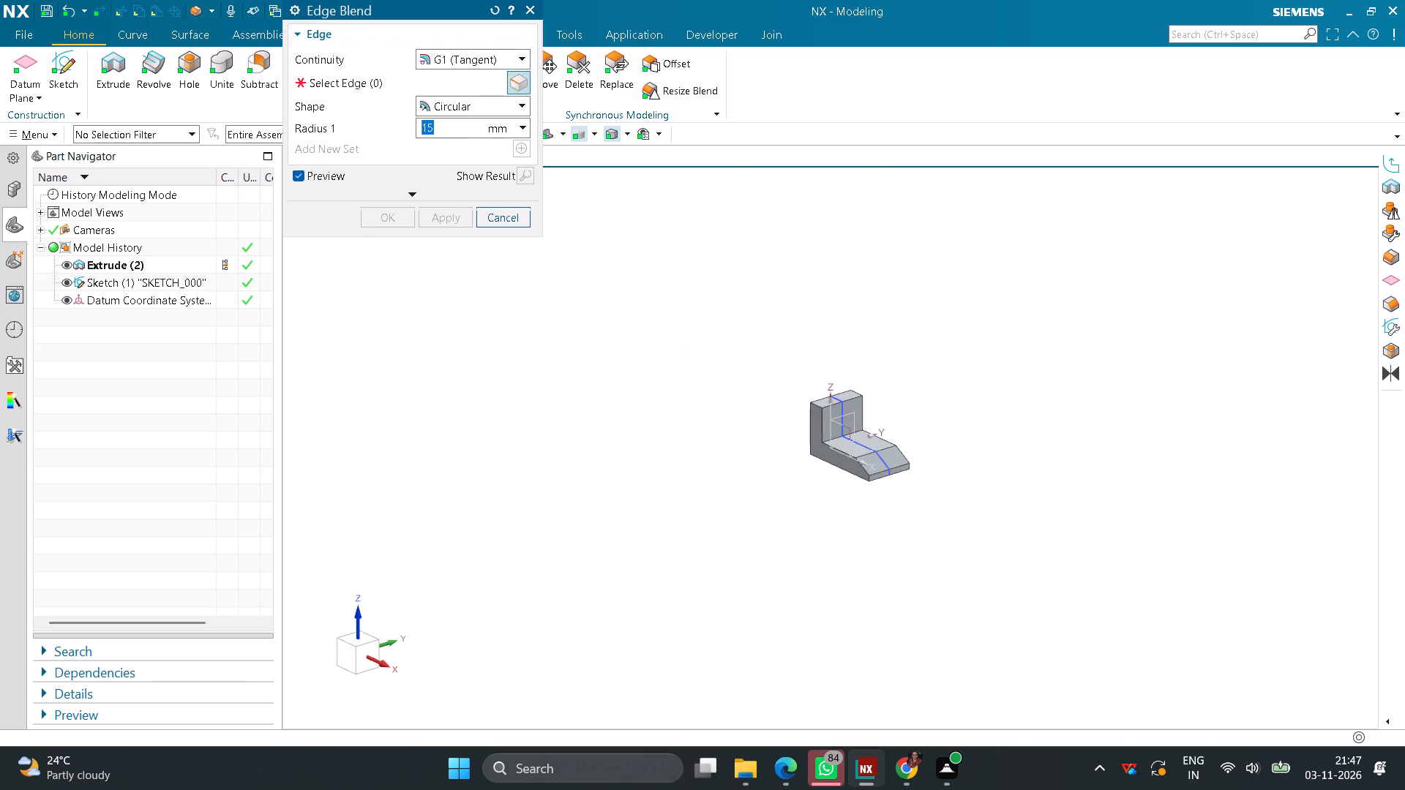
pyautogui.scroll(7, 793, 410)
pyautogui.click(909, 399)
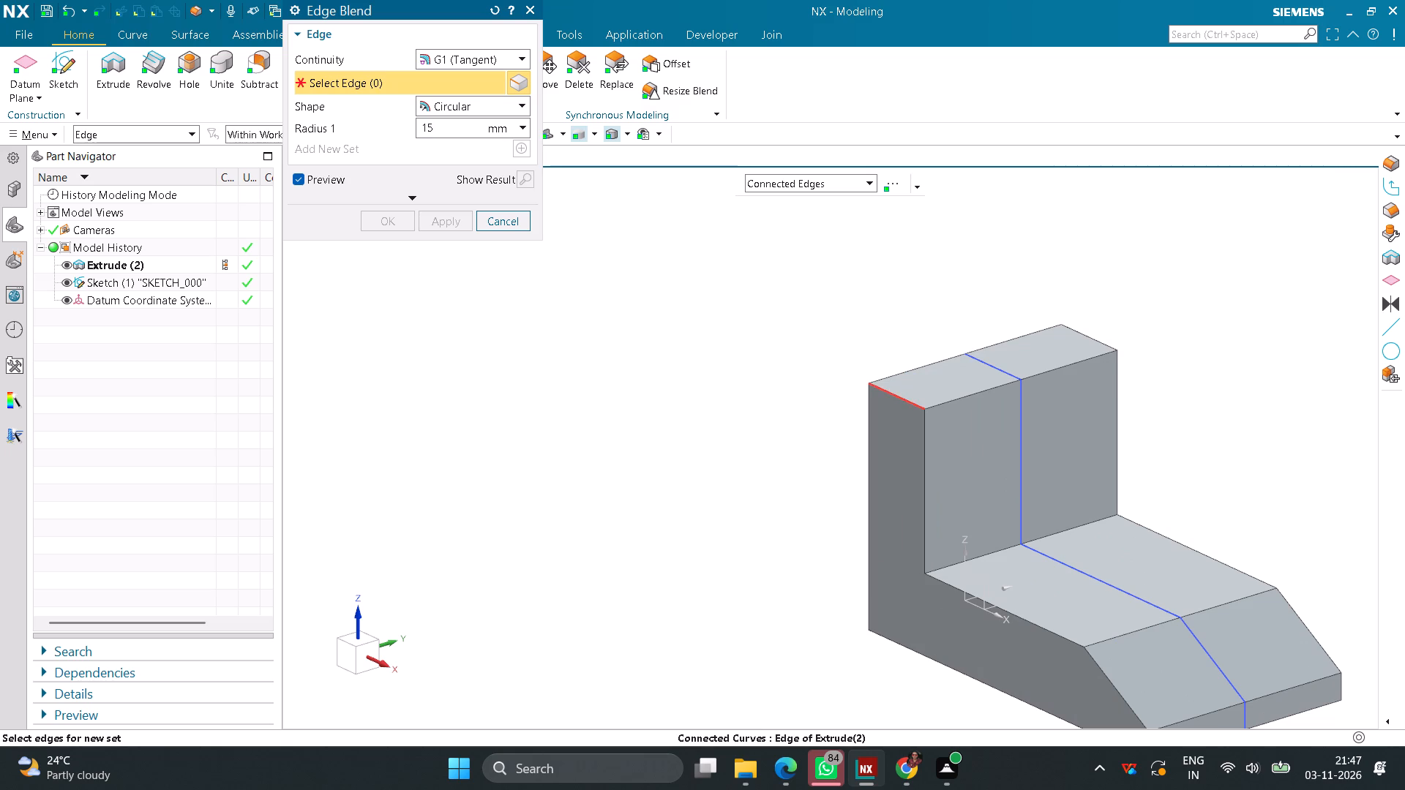
pyautogui.write('20')
pyautogui.press('Return')
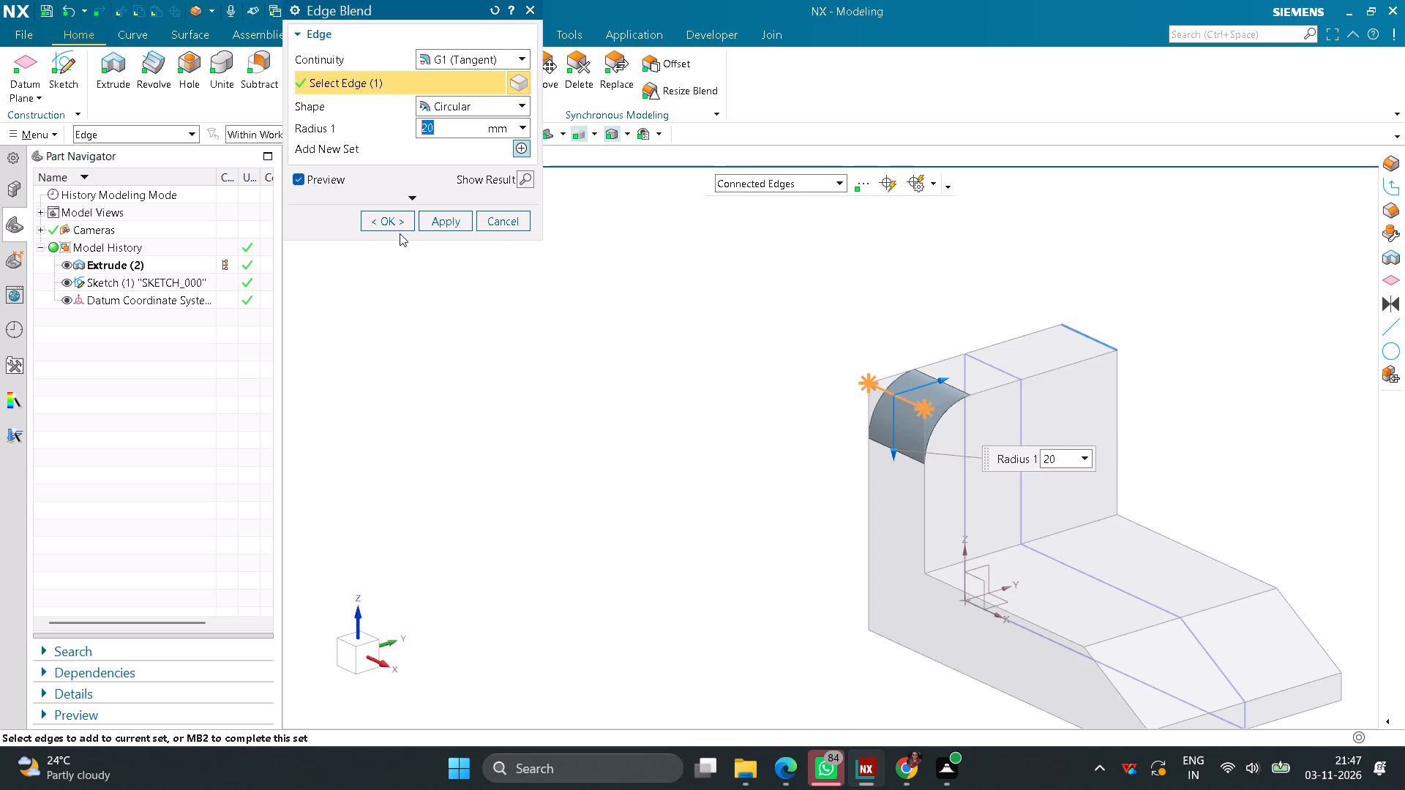
pyautogui.click(401, 227)
# On the body's positive Y side face, sketch a line about 83 mm long from the slope's top corner, collinear with the slope.
pyautogui.scroll(-2, 557, 333)
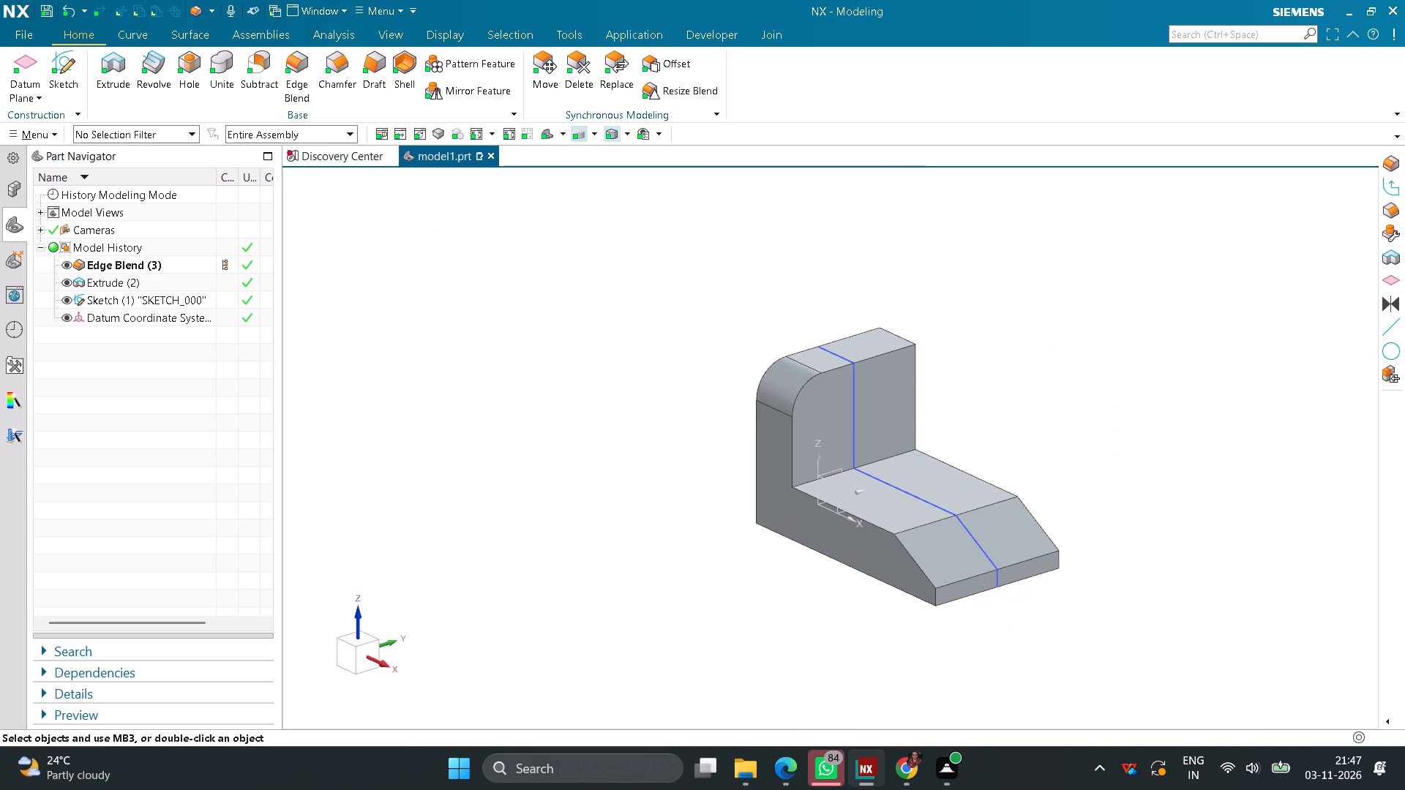
pyautogui.moveTo(1084, 486); pyautogui.dragTo(959, 502, button='middle')
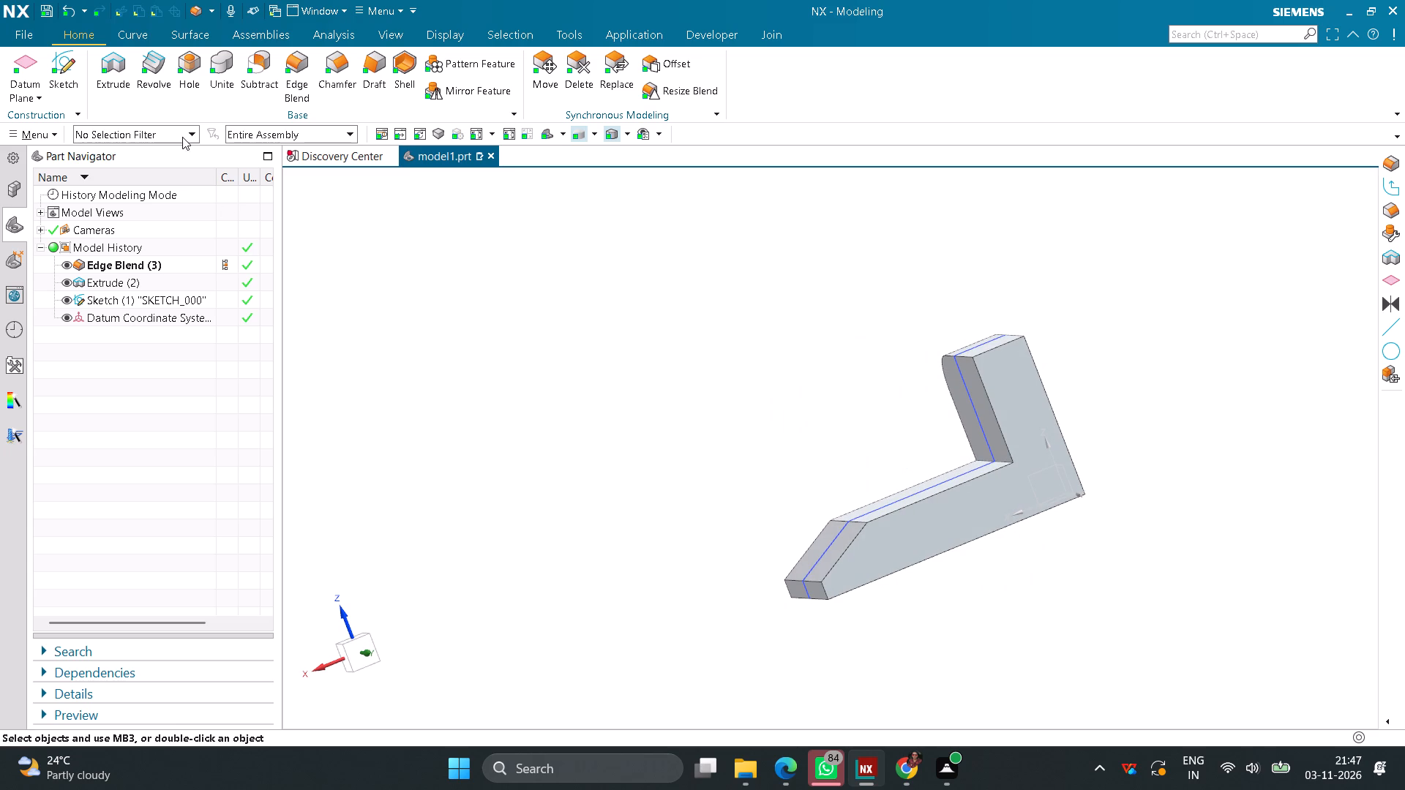
pyautogui.click(76, 75)
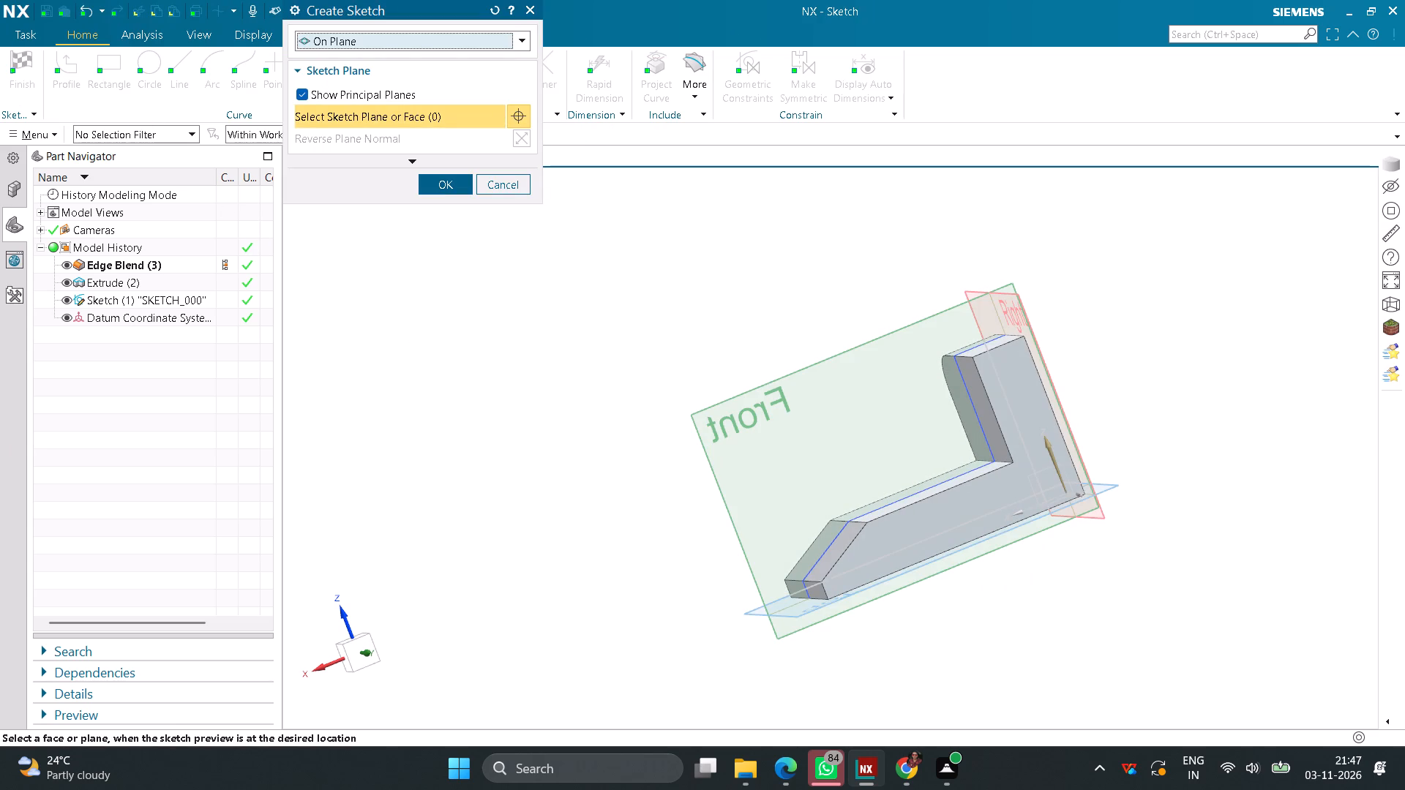
pyautogui.click(909, 535)
pyautogui.click(443, 184)
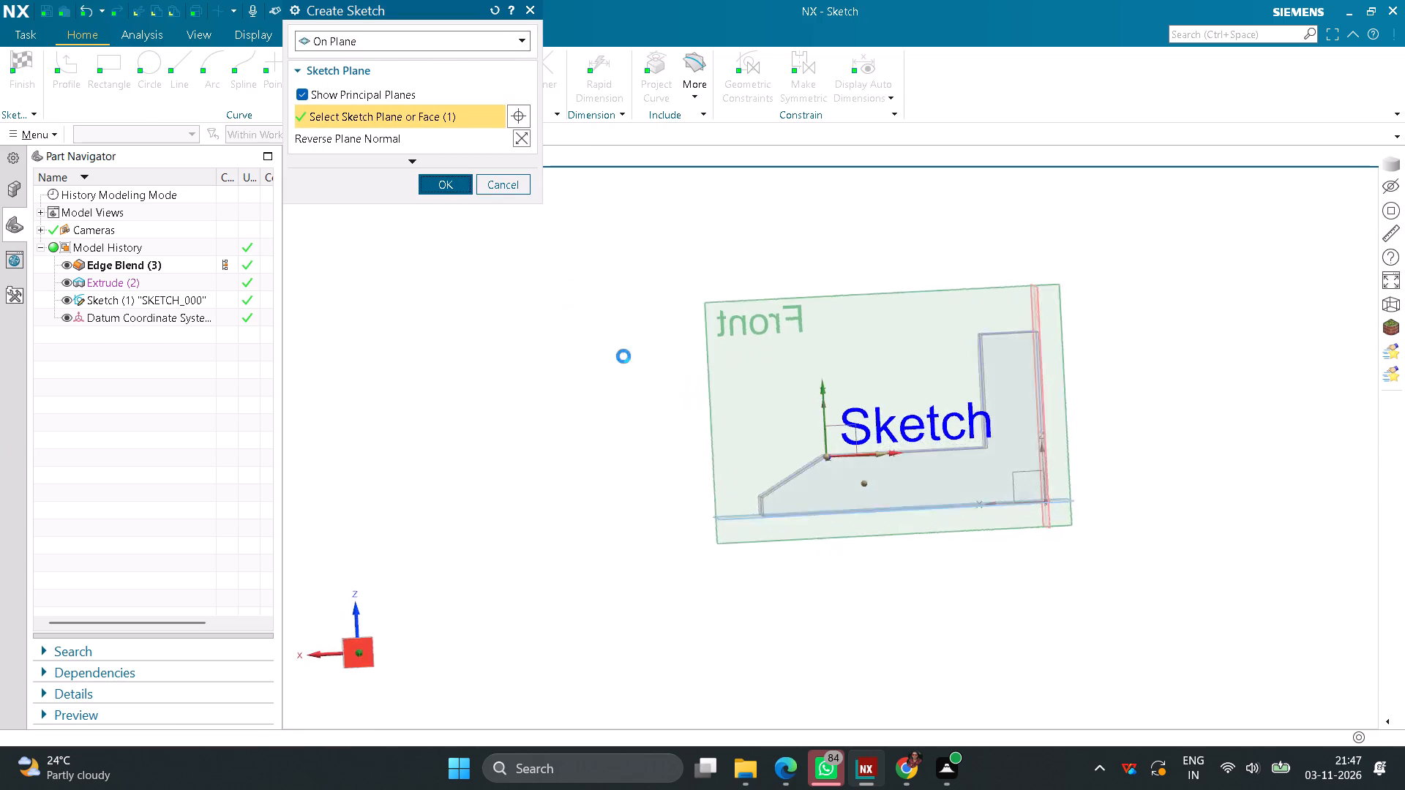
pyautogui.click(190, 64)
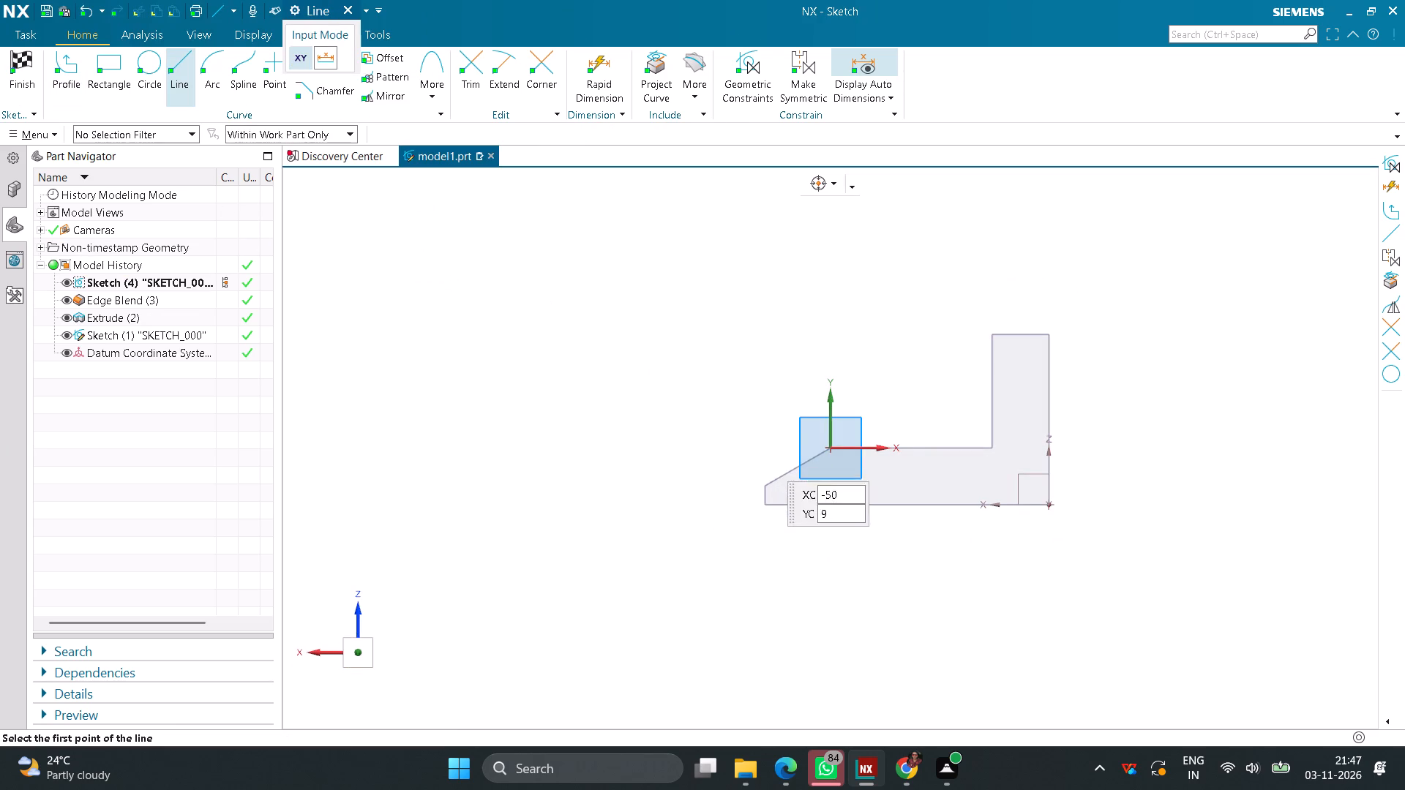
pyautogui.click(831, 444)
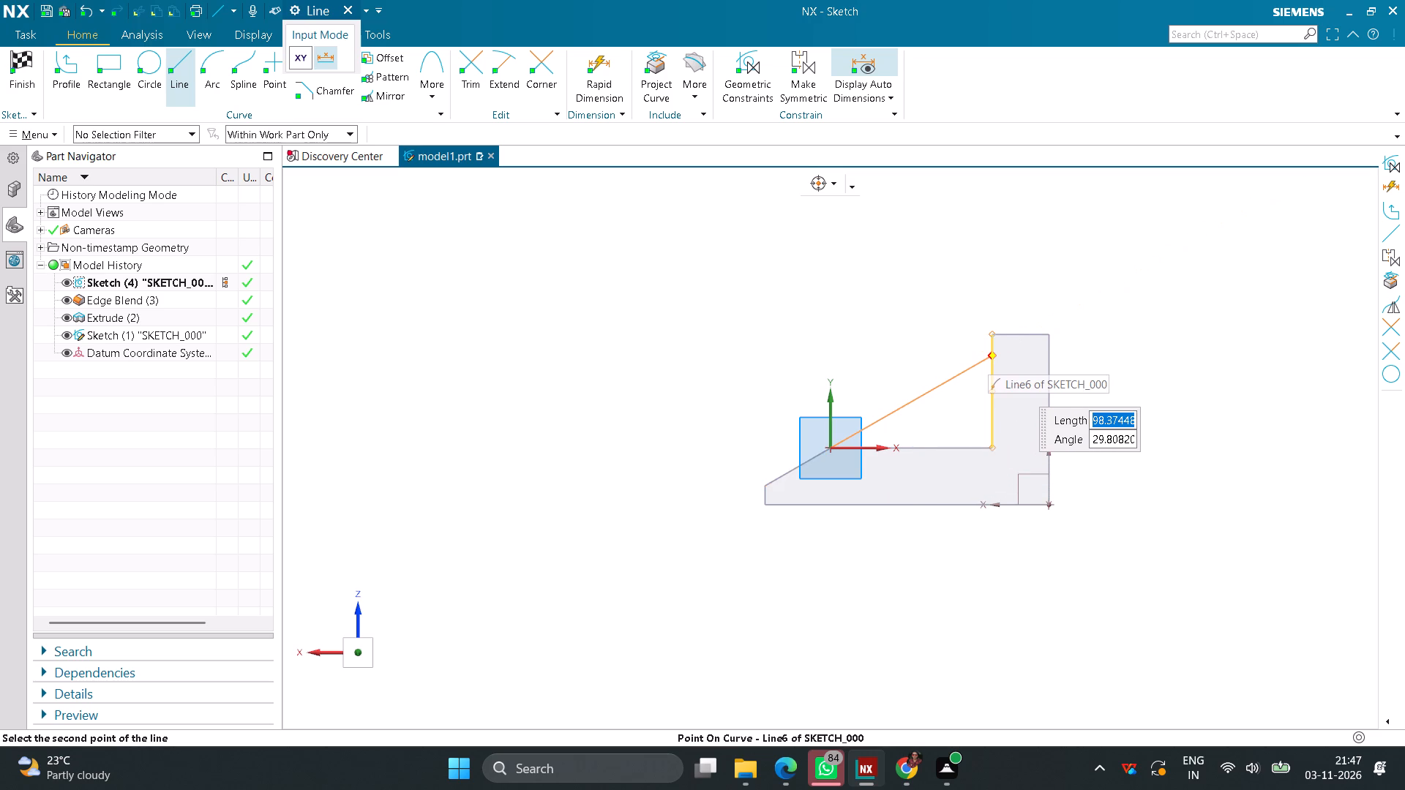
pyautogui.click(967, 369)
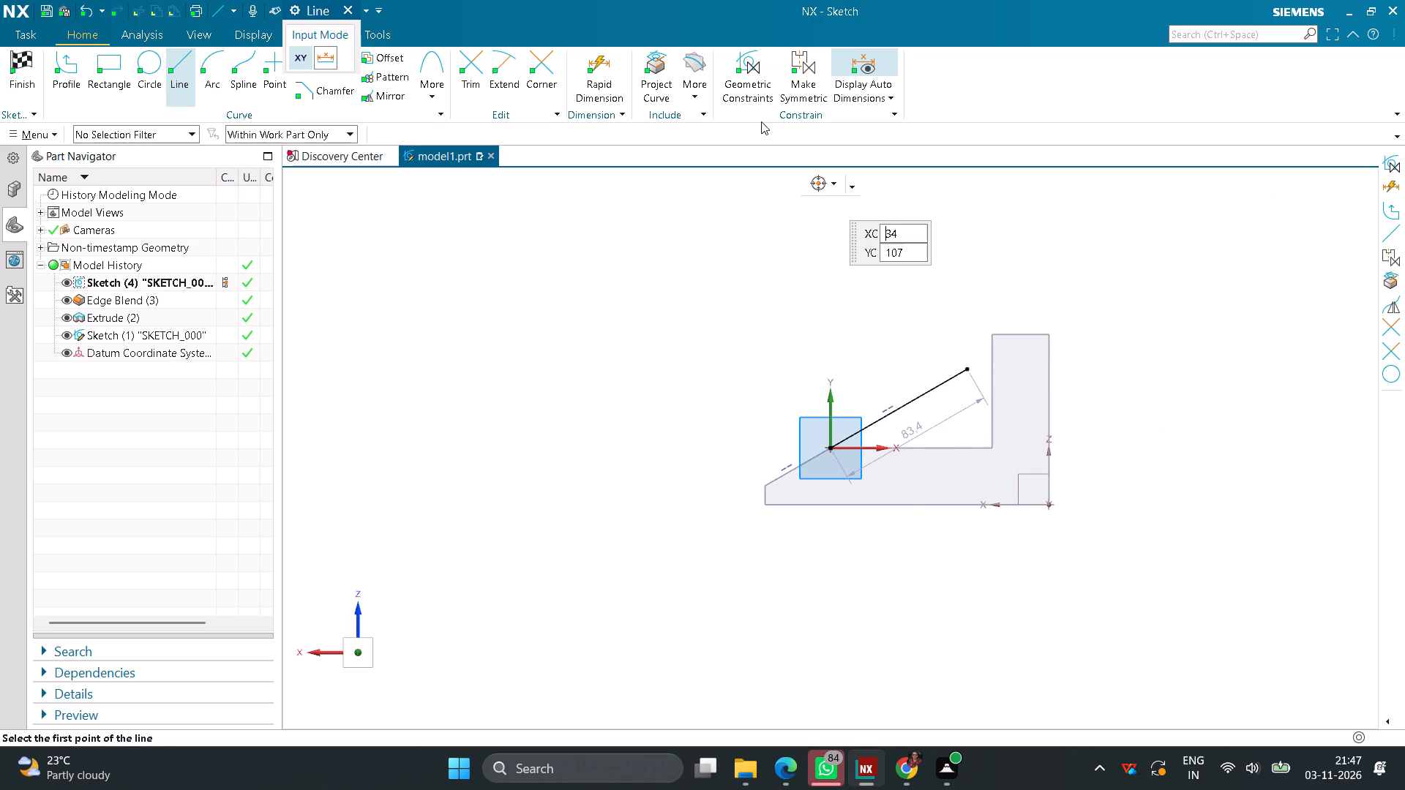
# Constrain the inclined line's free end onto the upright's inner vertical edge with Point on Curve, and finish the sketch.
pyautogui.click(750, 90)
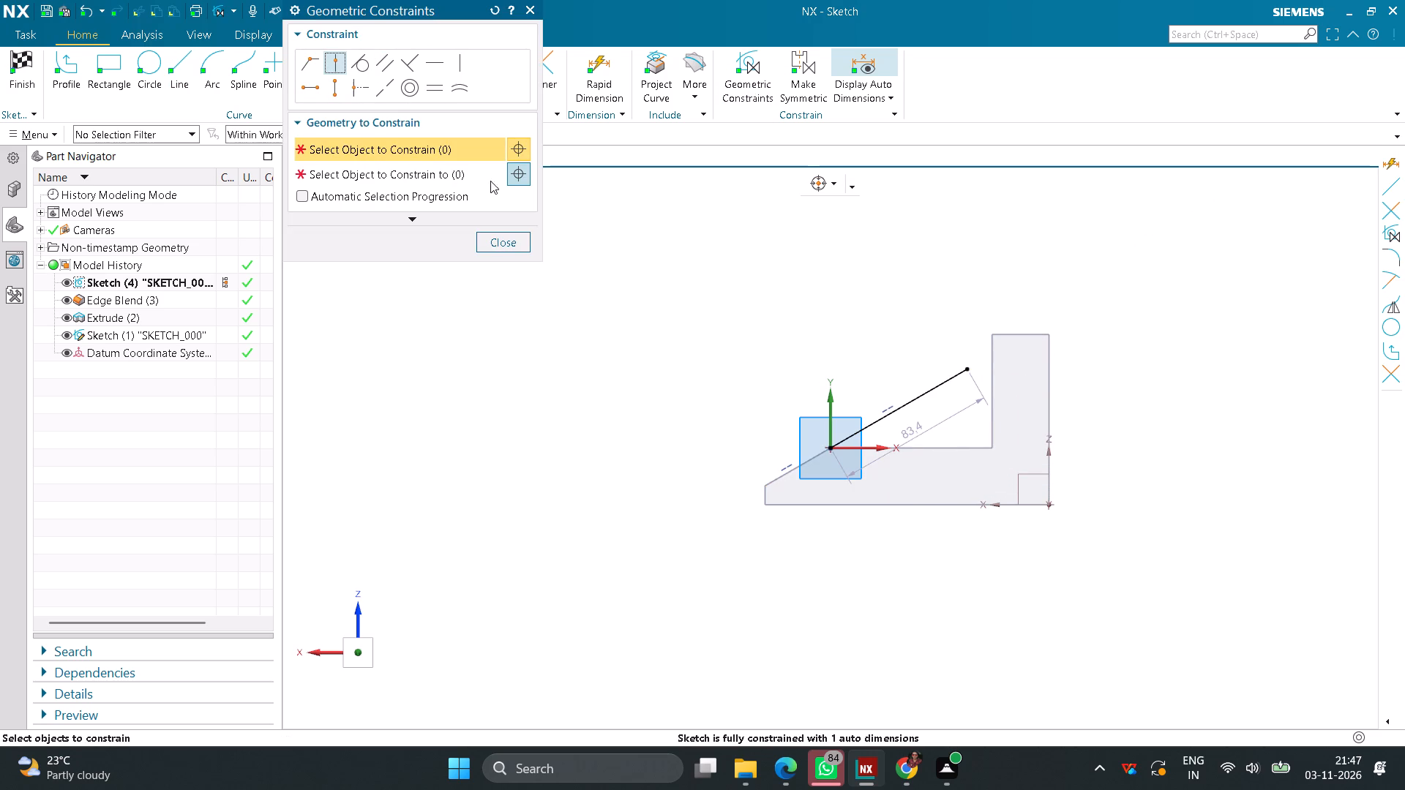
pyautogui.click(970, 377)
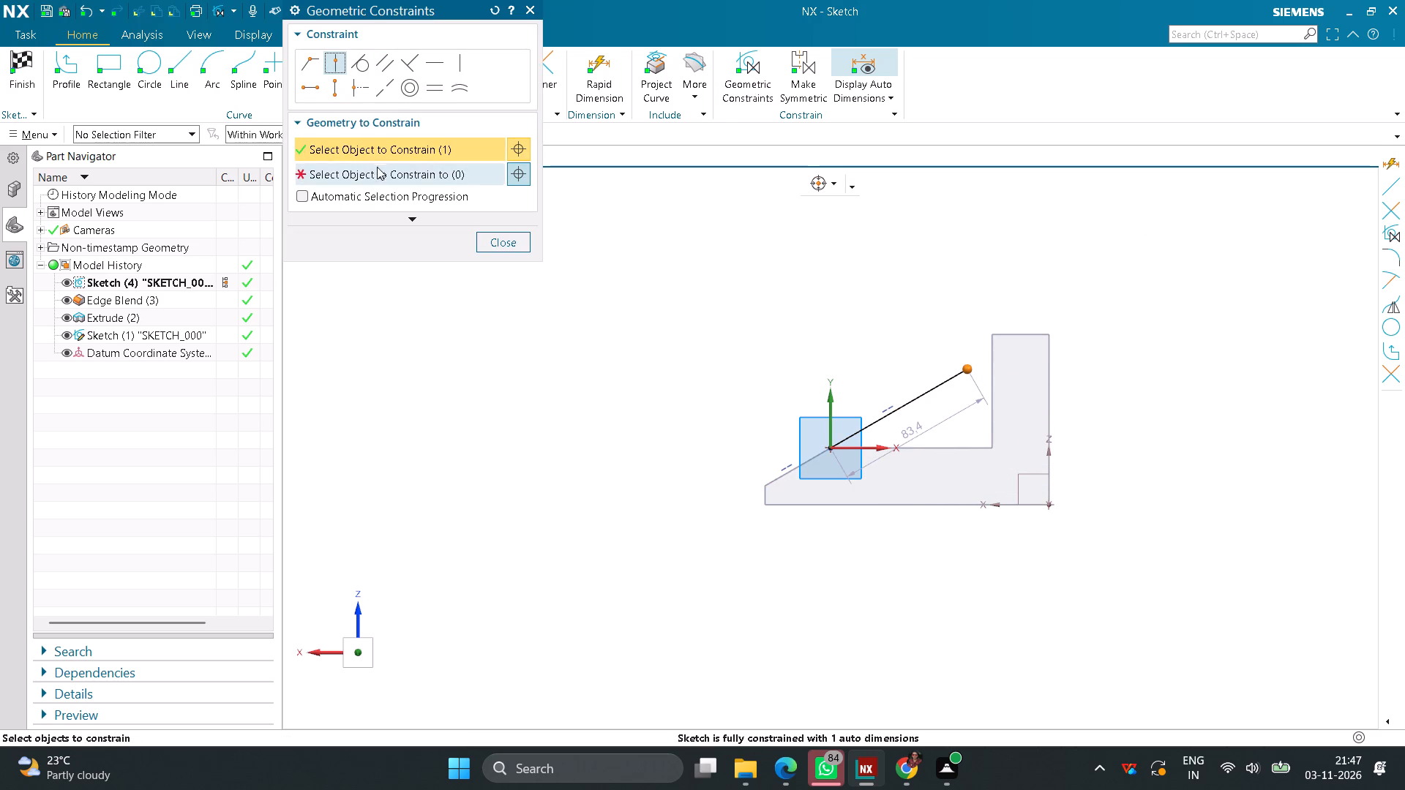
pyautogui.click(378, 173)
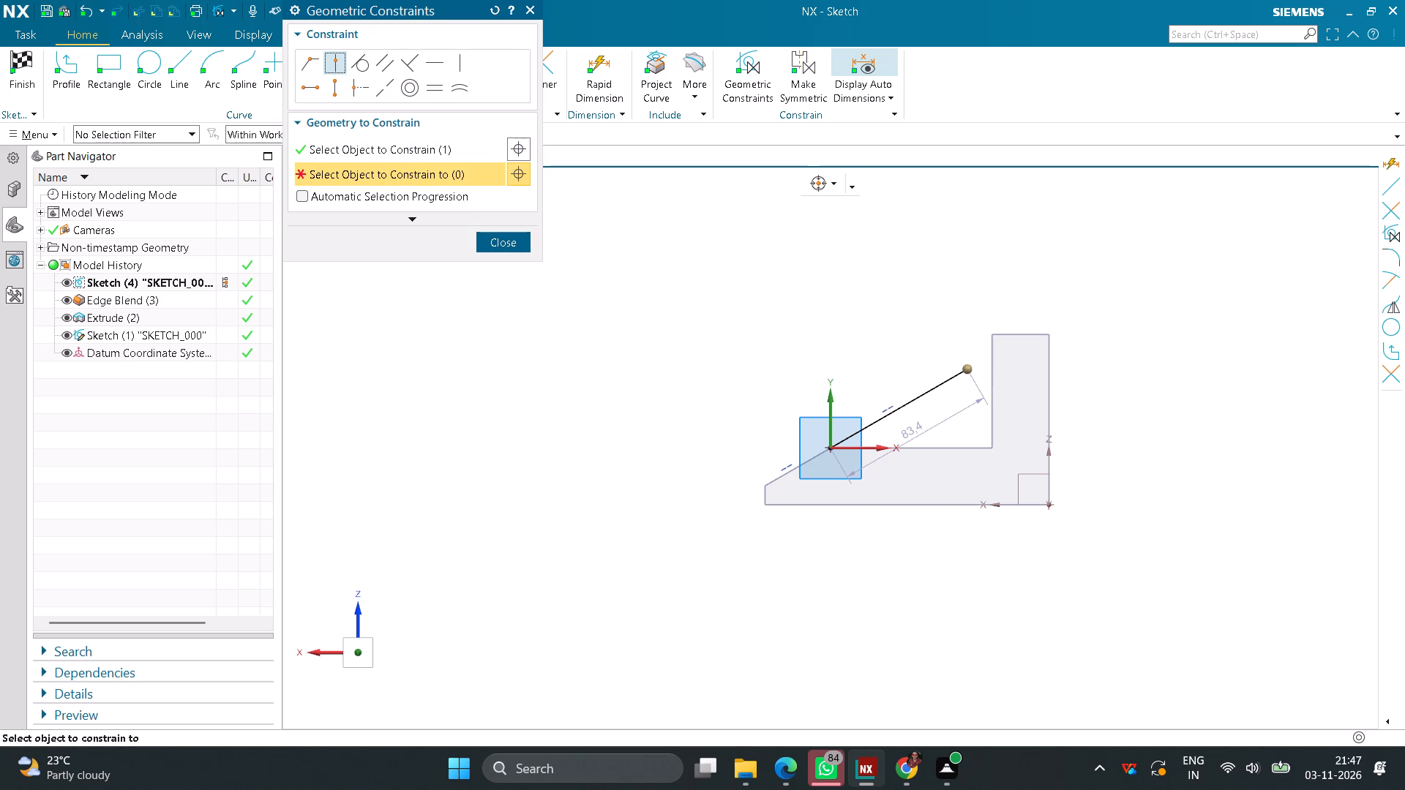
pyautogui.click(994, 361)
pyautogui.click(492, 245)
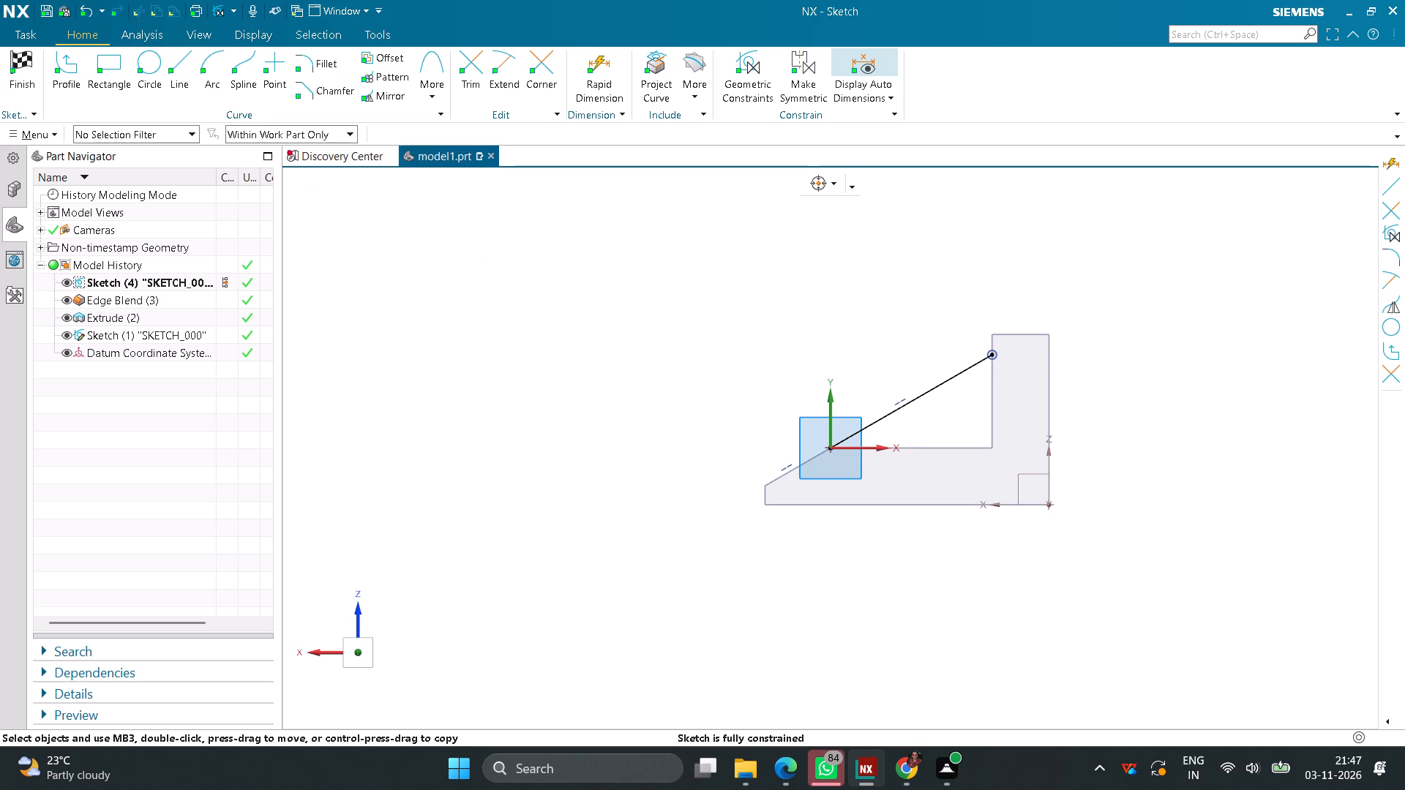
pyautogui.click(29, 64)
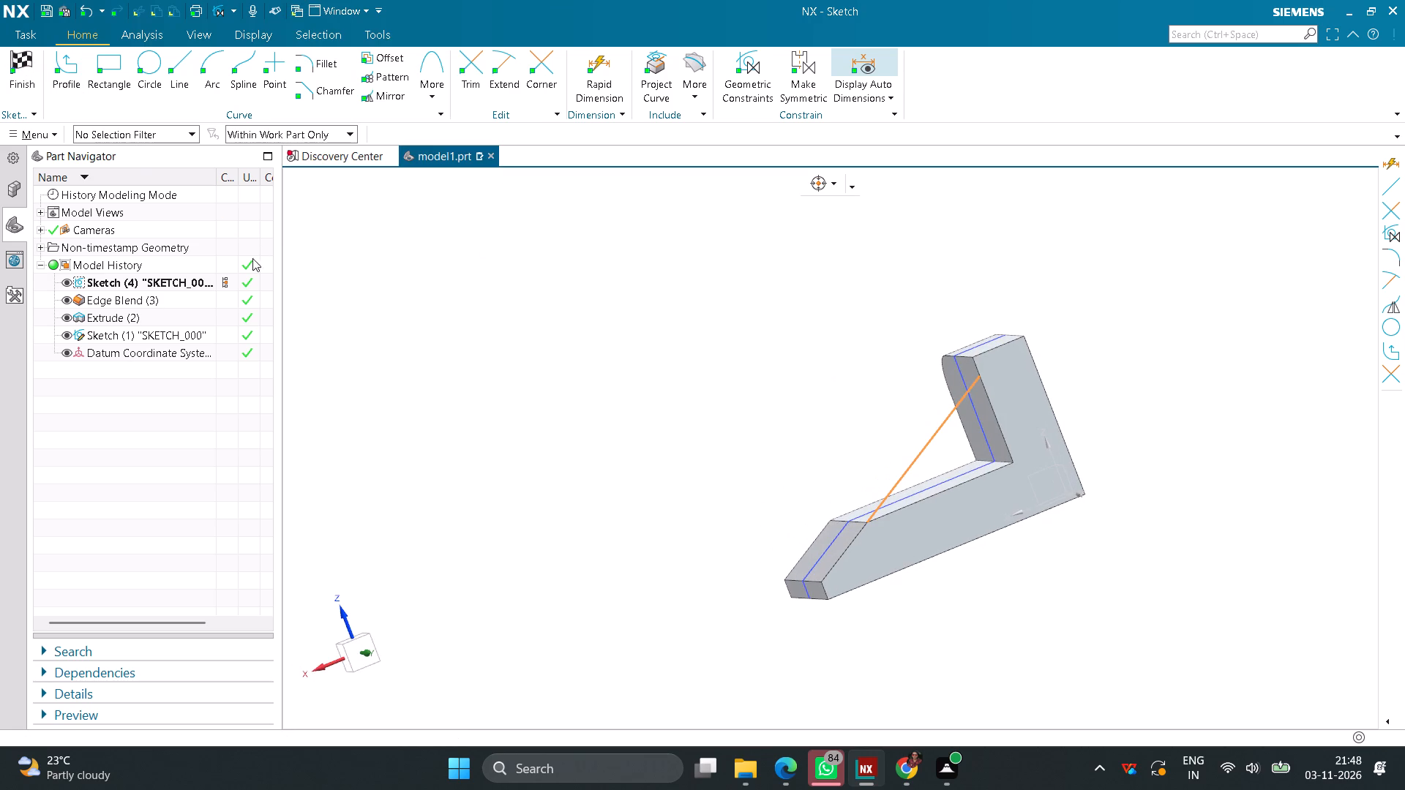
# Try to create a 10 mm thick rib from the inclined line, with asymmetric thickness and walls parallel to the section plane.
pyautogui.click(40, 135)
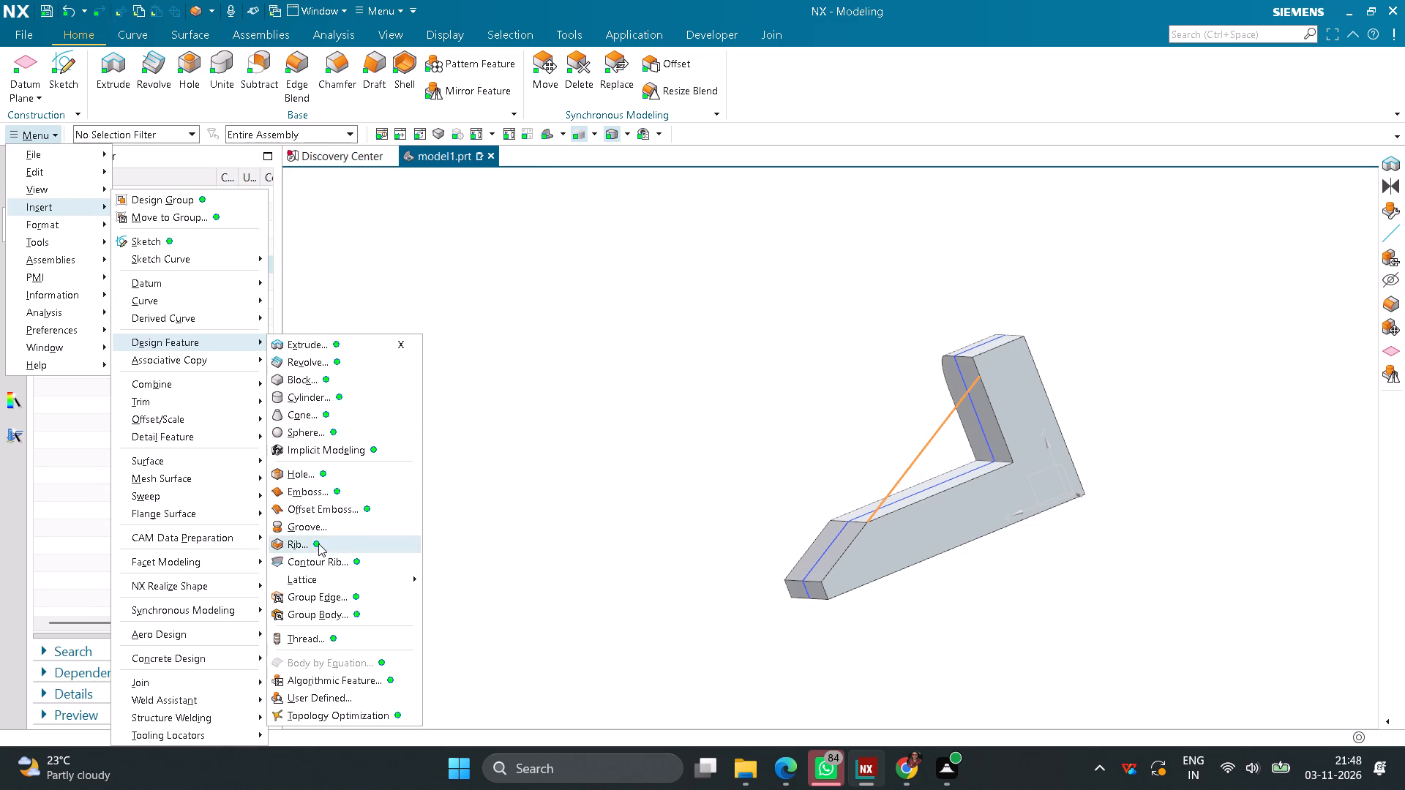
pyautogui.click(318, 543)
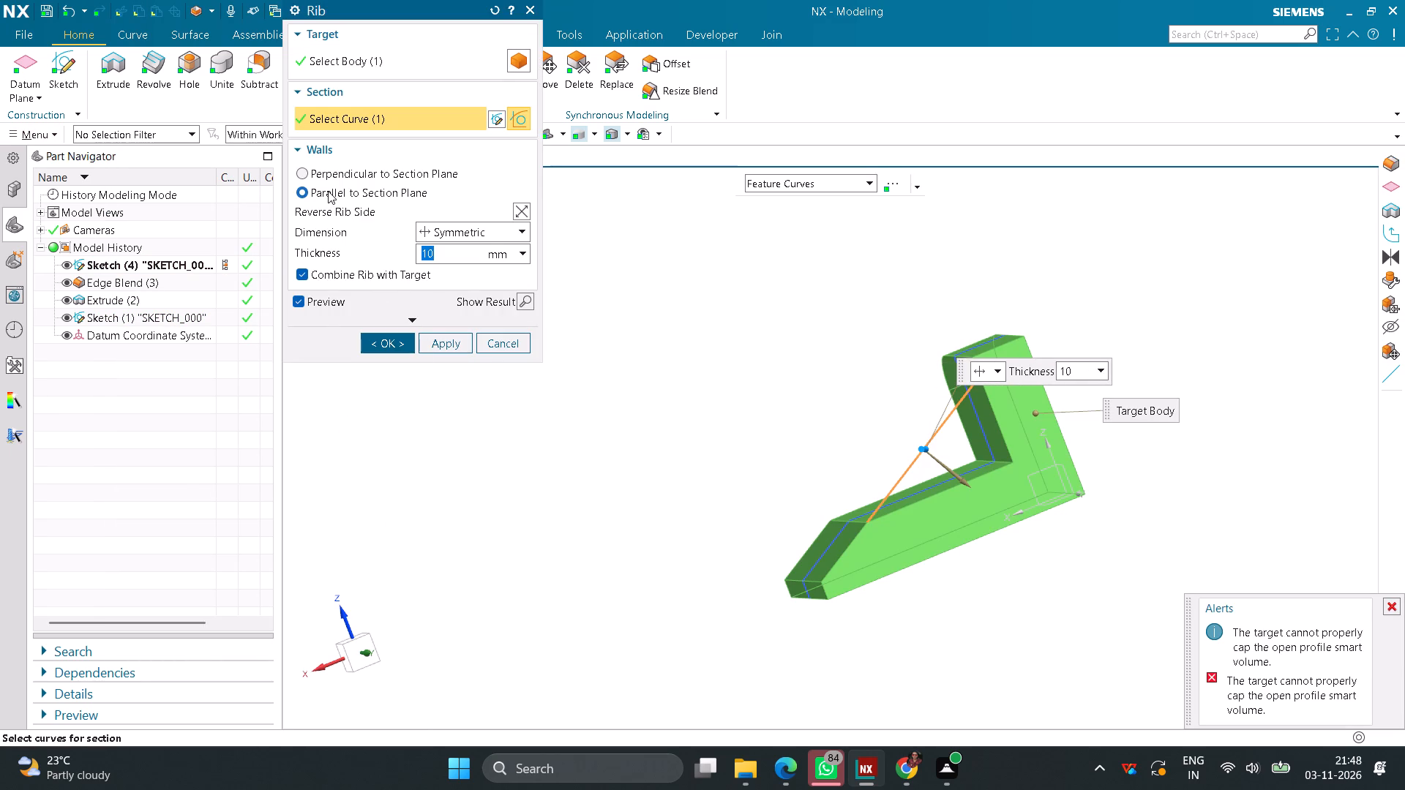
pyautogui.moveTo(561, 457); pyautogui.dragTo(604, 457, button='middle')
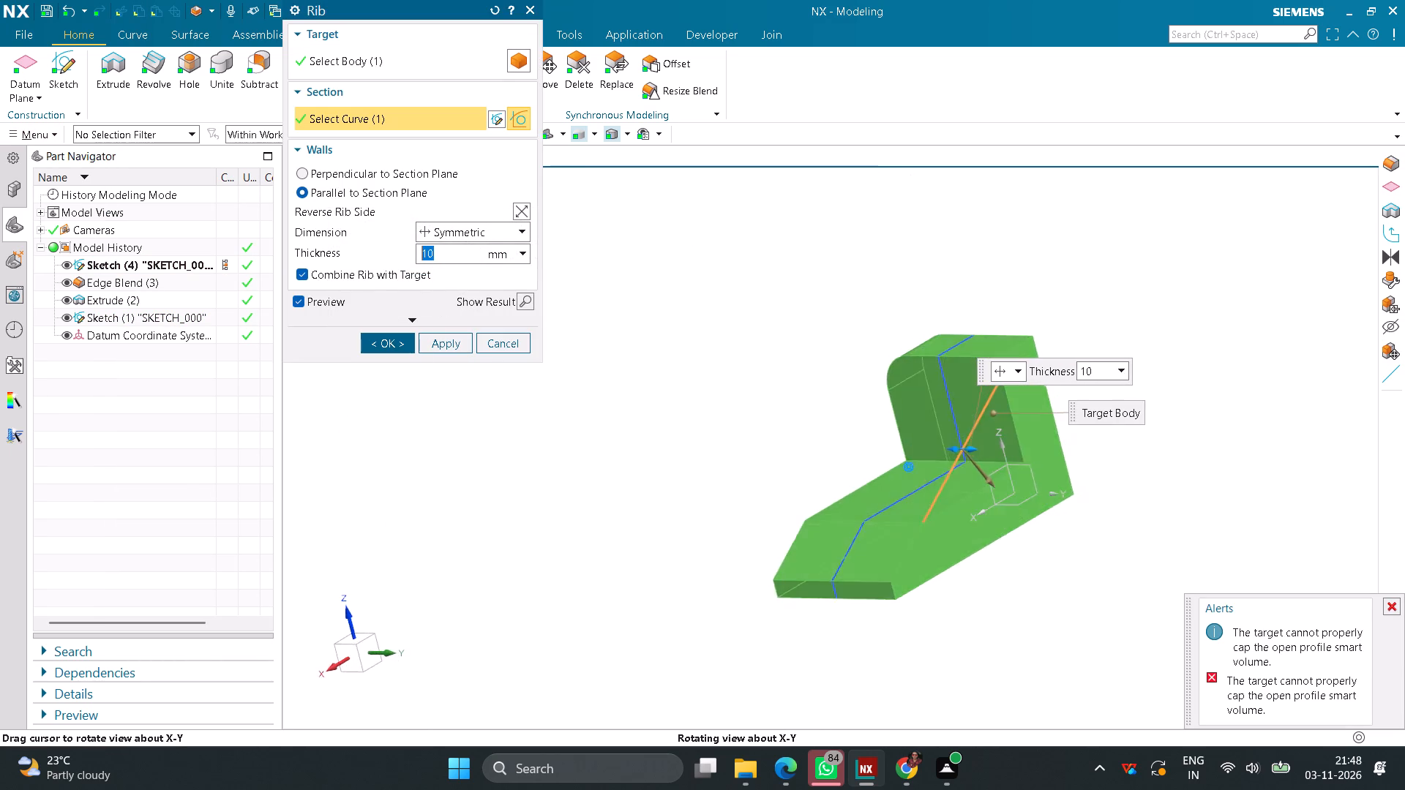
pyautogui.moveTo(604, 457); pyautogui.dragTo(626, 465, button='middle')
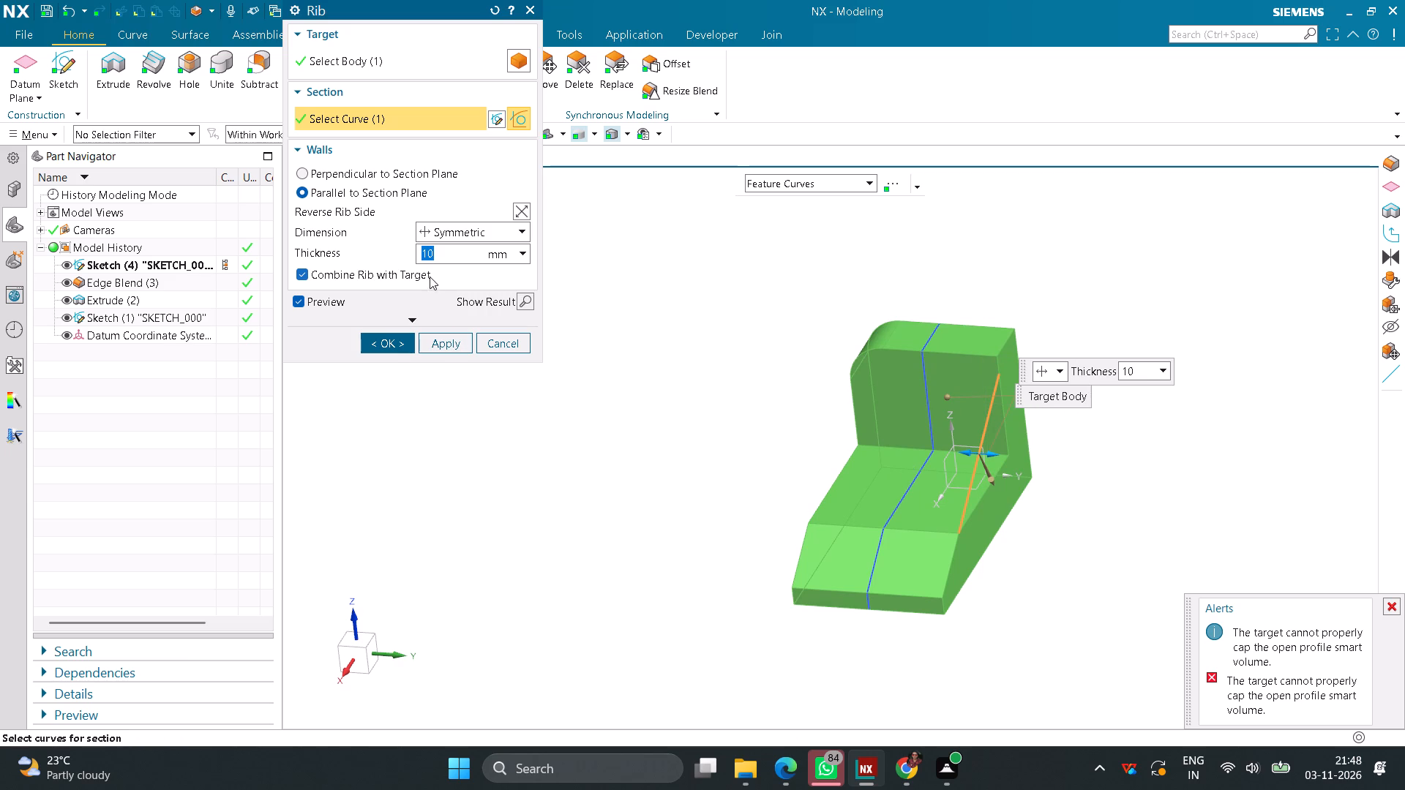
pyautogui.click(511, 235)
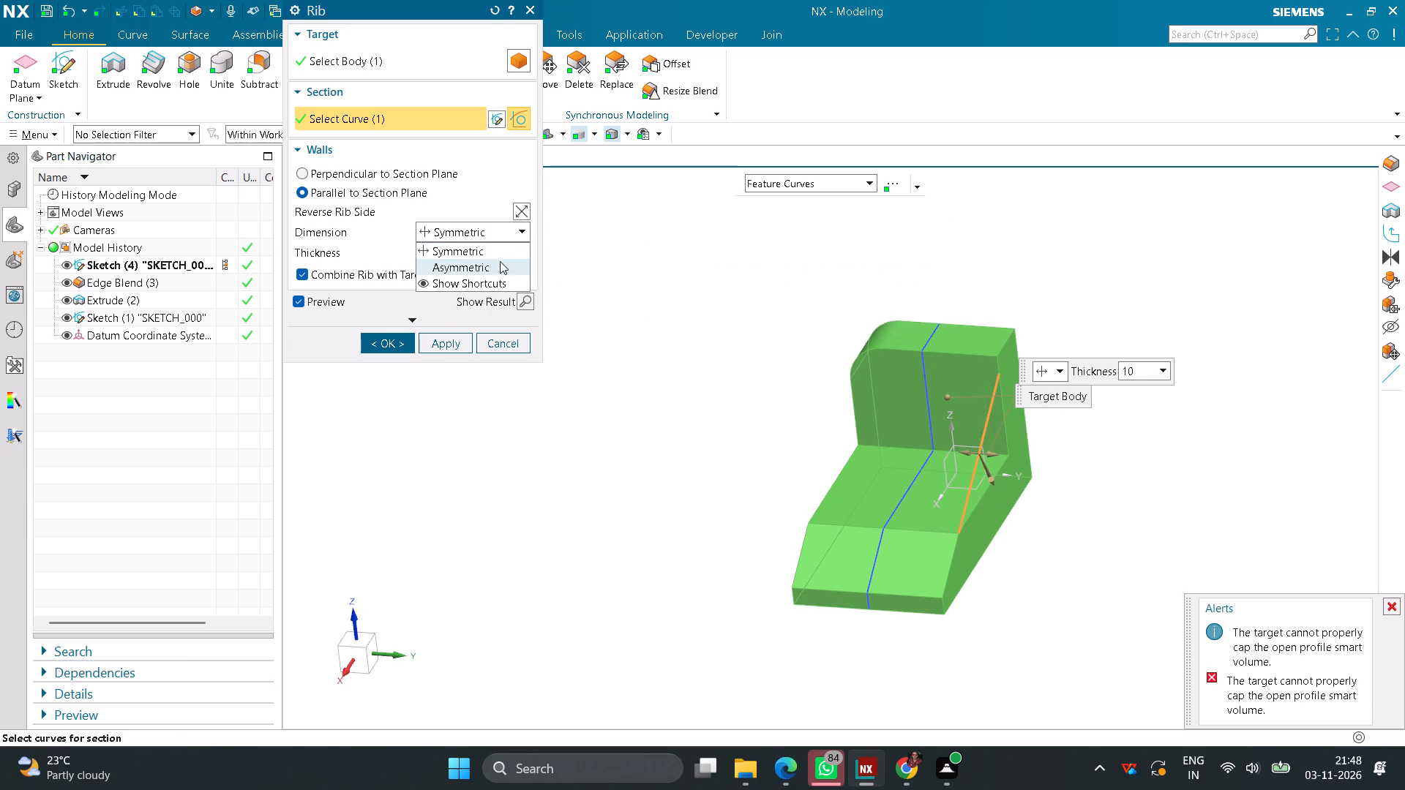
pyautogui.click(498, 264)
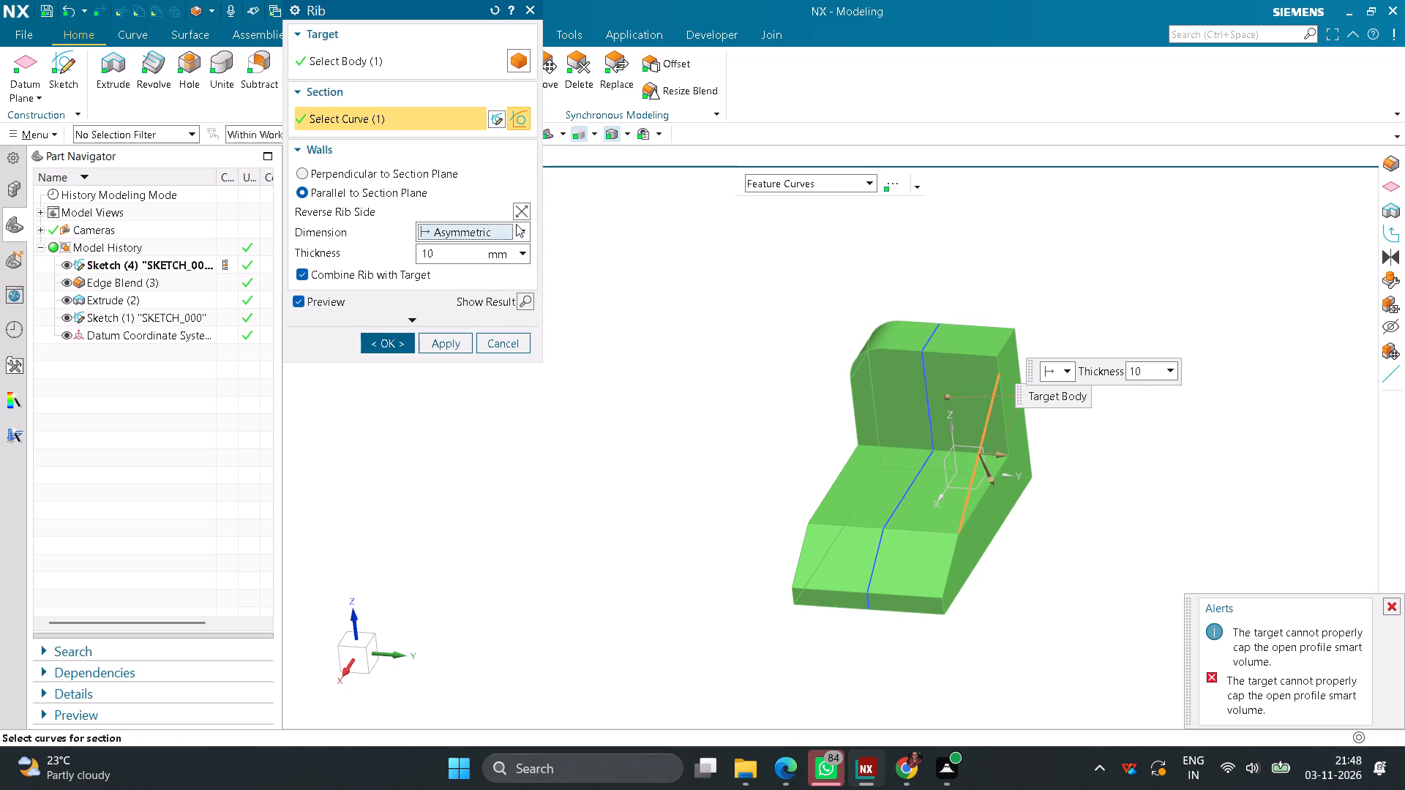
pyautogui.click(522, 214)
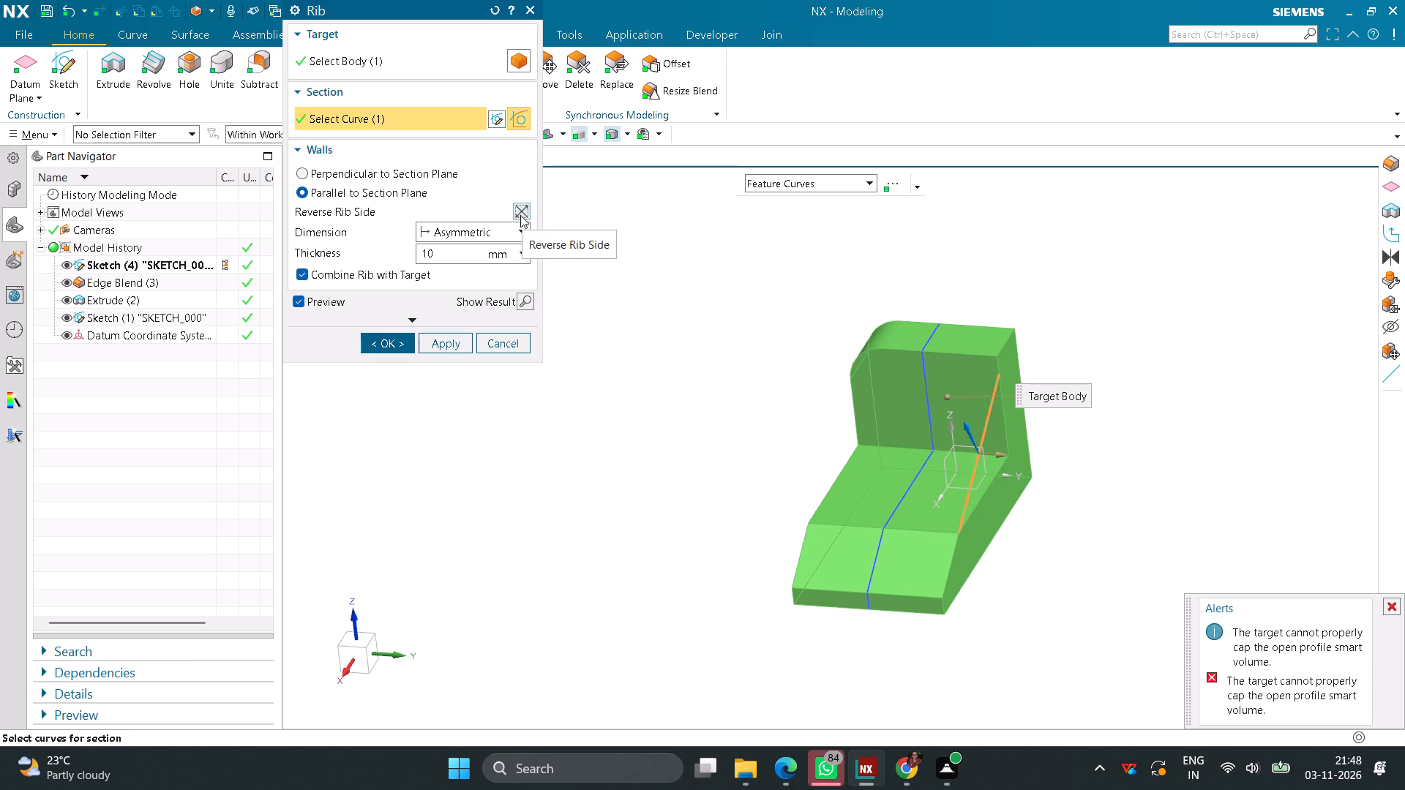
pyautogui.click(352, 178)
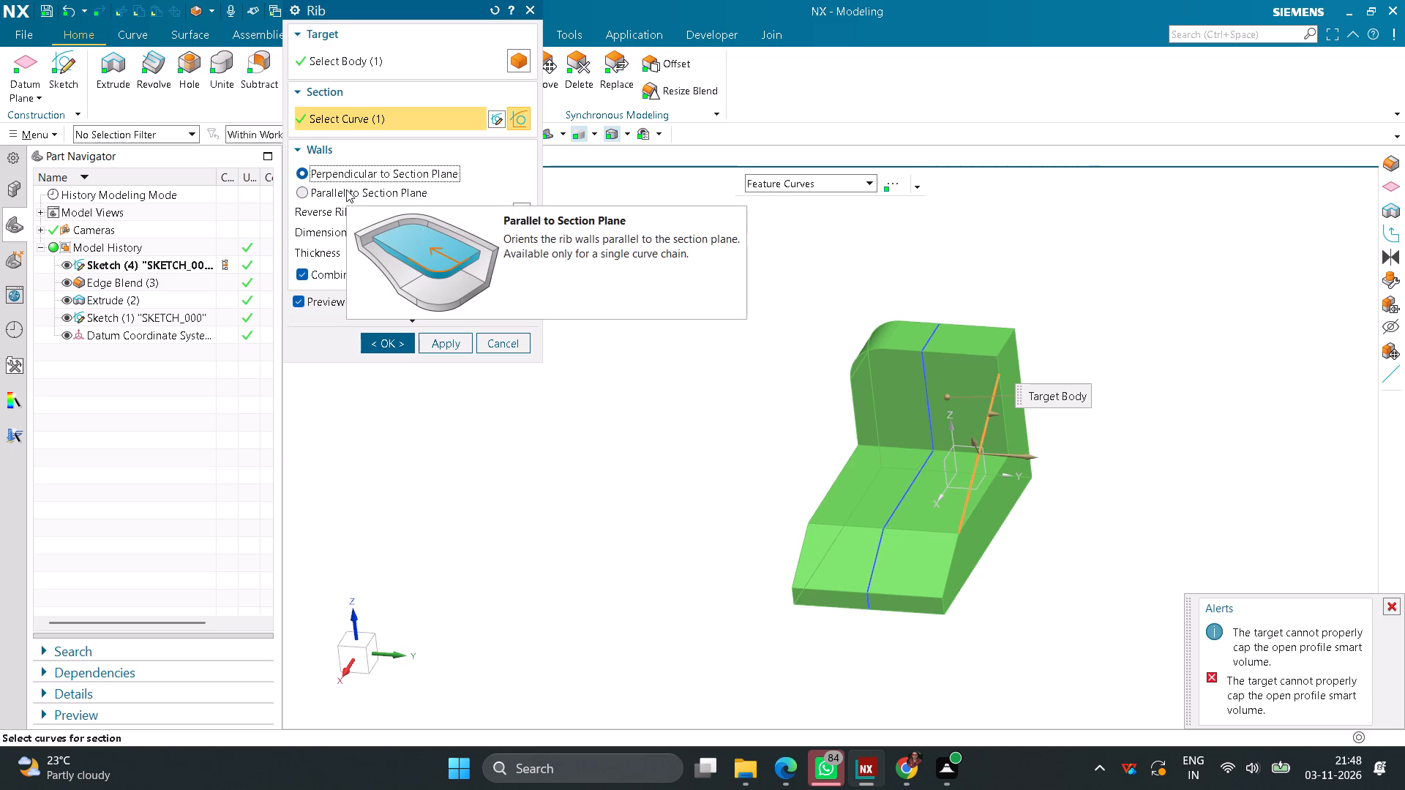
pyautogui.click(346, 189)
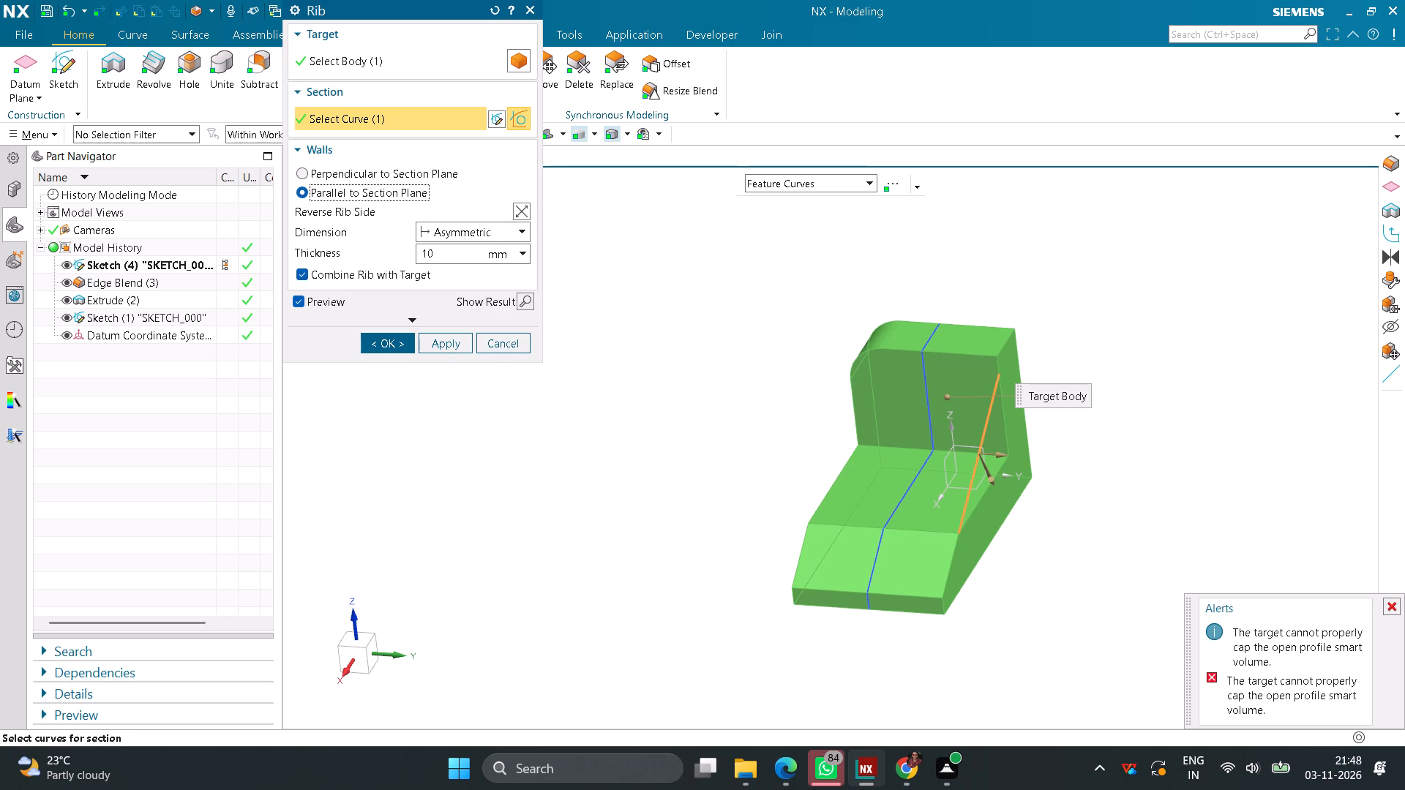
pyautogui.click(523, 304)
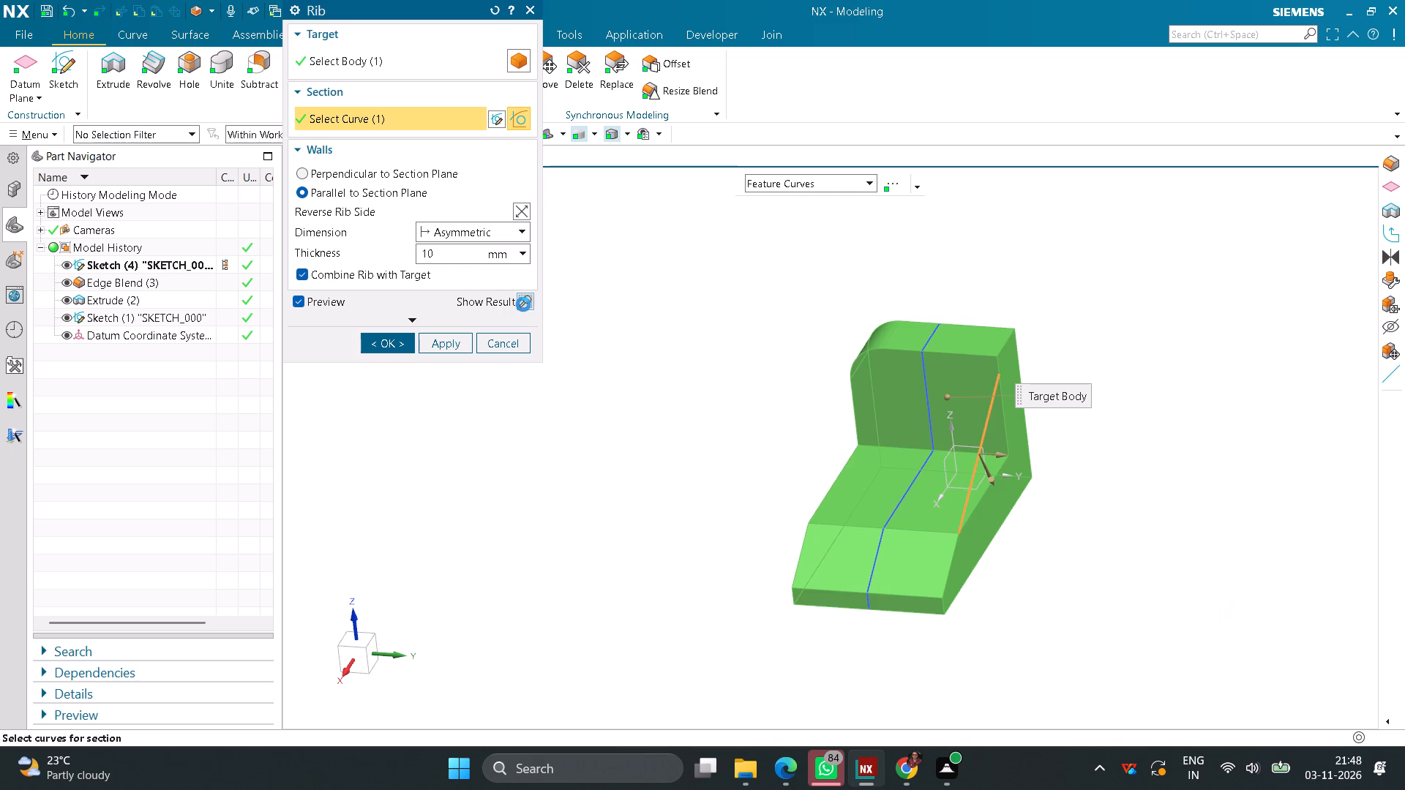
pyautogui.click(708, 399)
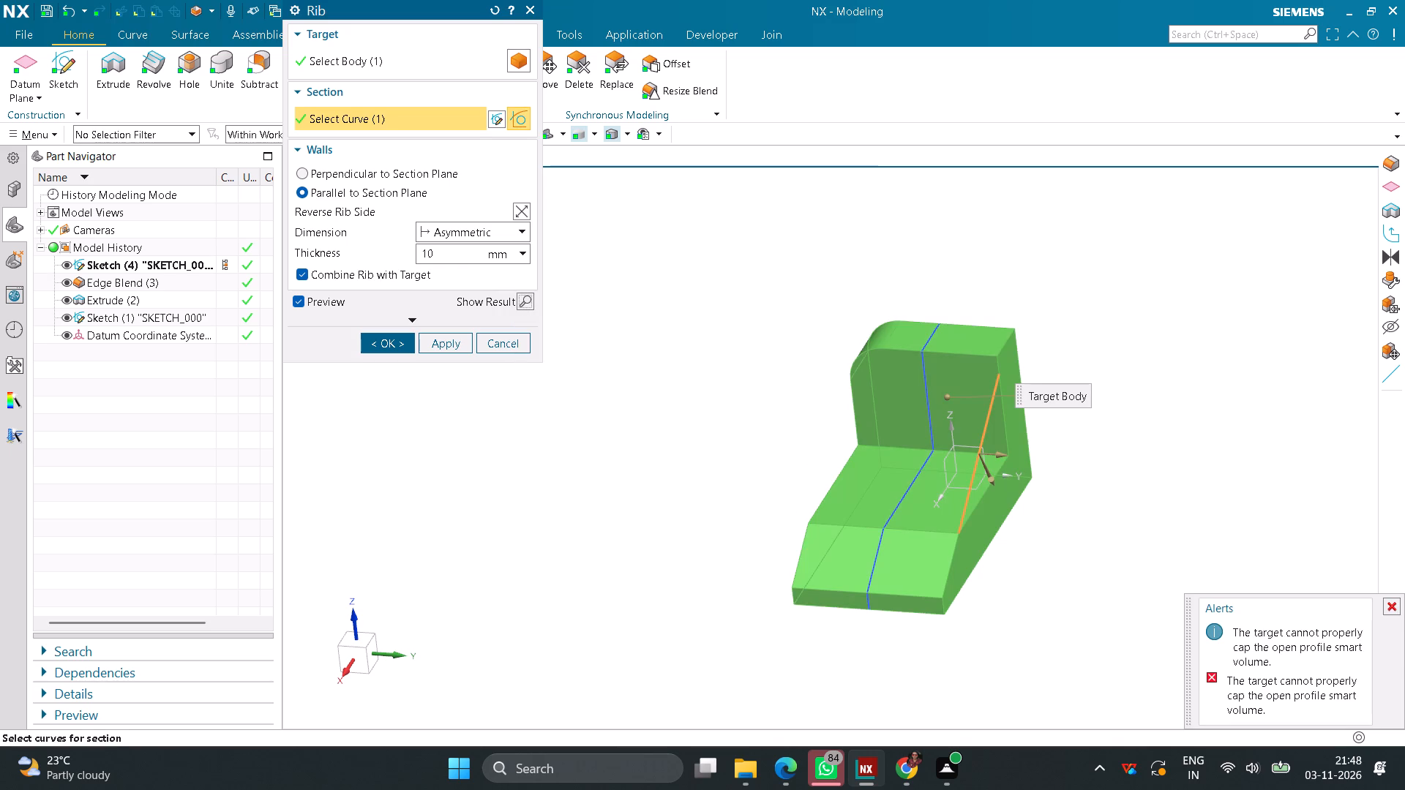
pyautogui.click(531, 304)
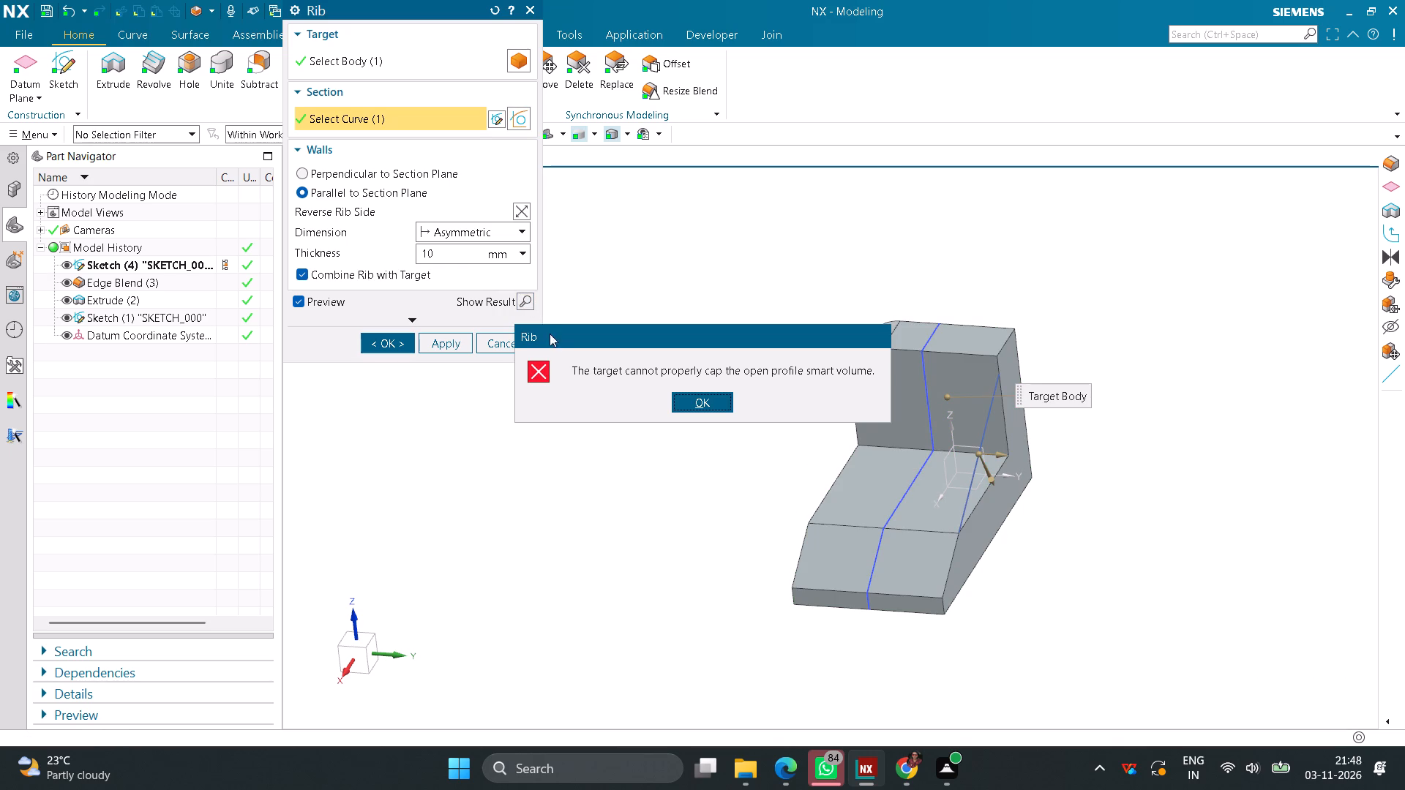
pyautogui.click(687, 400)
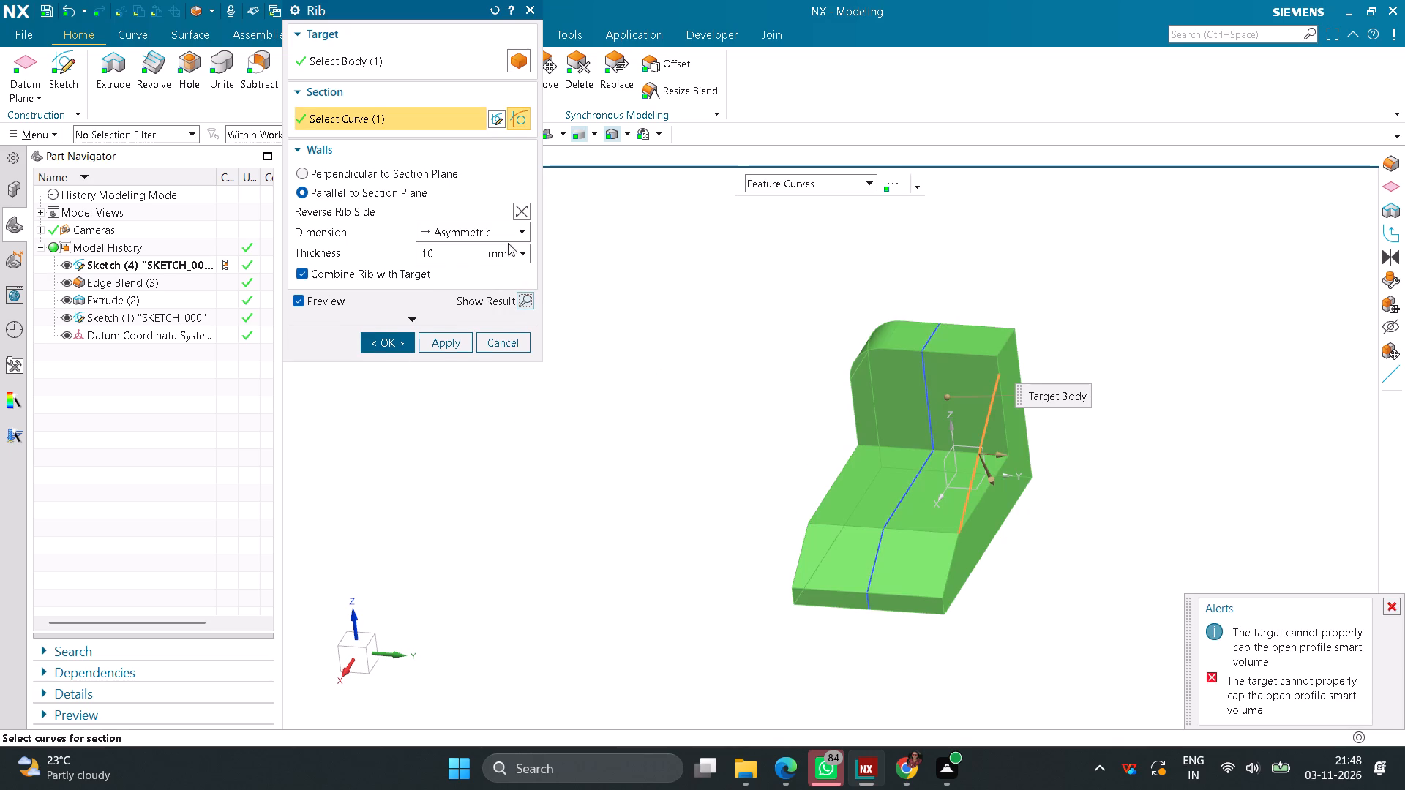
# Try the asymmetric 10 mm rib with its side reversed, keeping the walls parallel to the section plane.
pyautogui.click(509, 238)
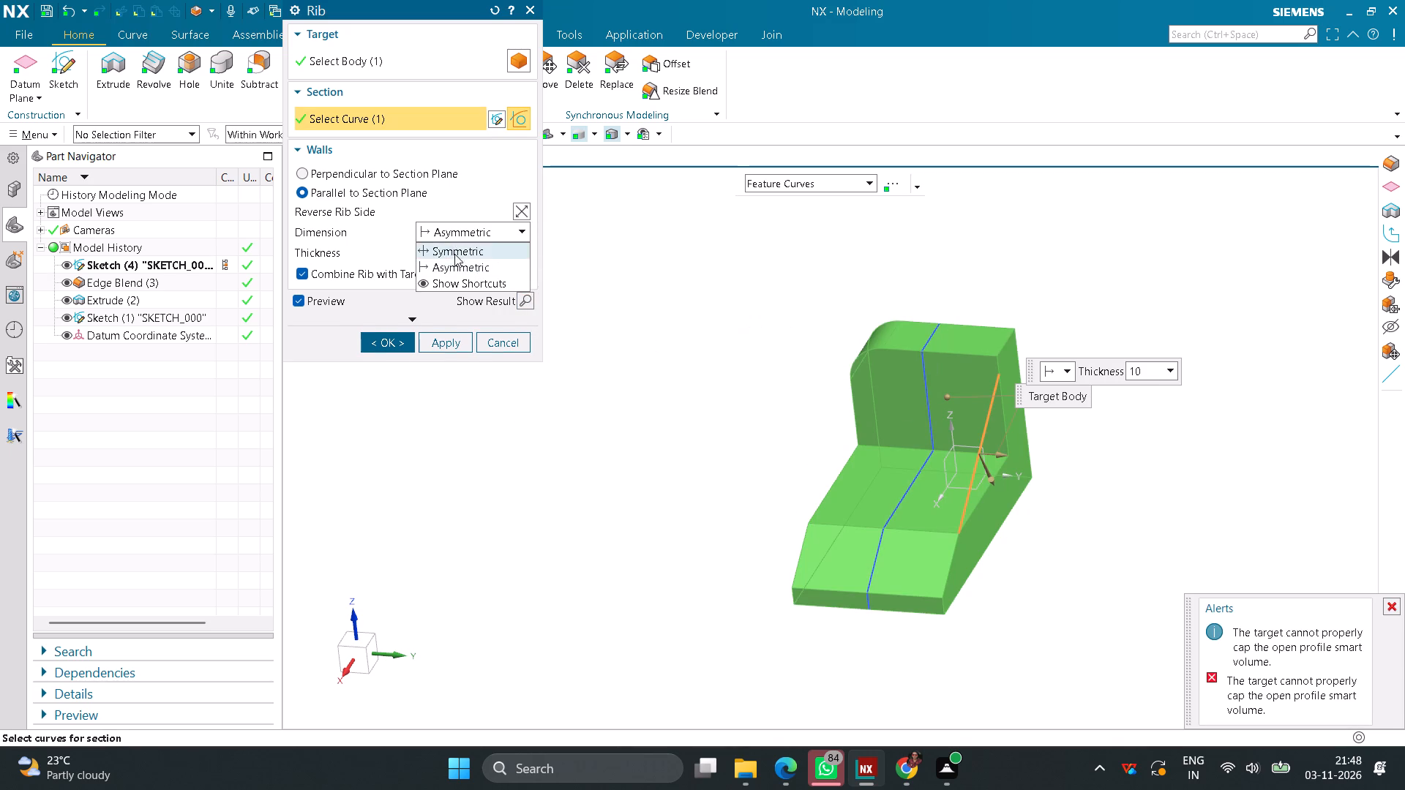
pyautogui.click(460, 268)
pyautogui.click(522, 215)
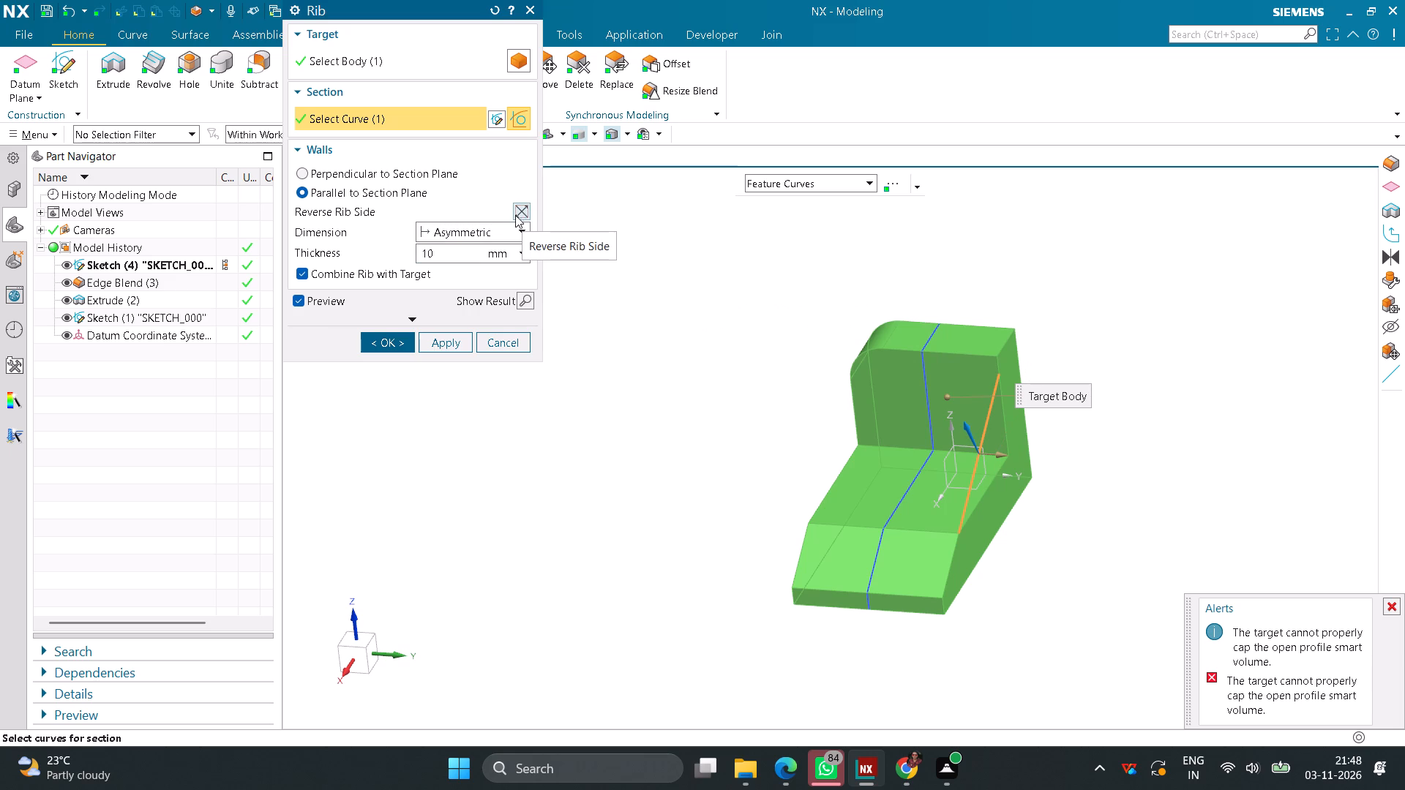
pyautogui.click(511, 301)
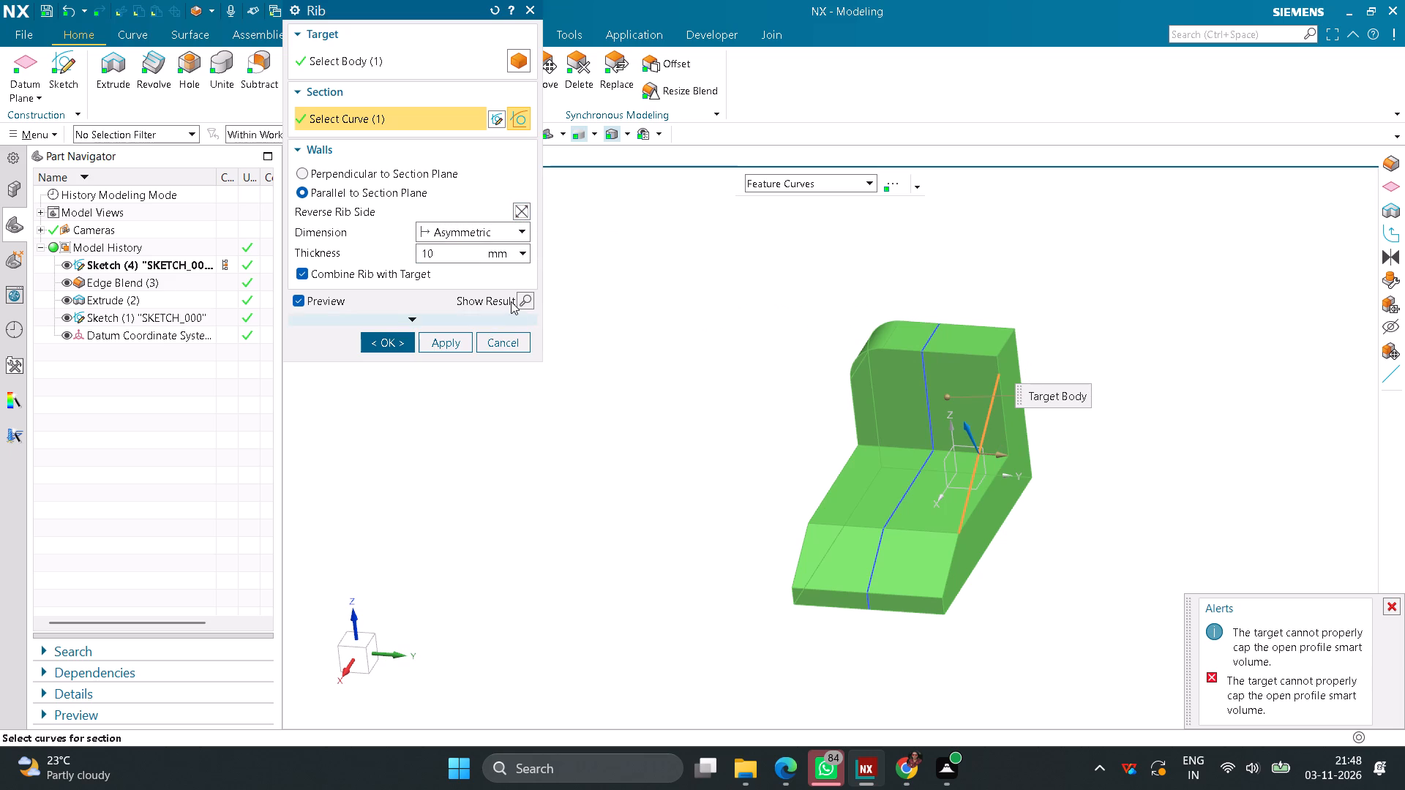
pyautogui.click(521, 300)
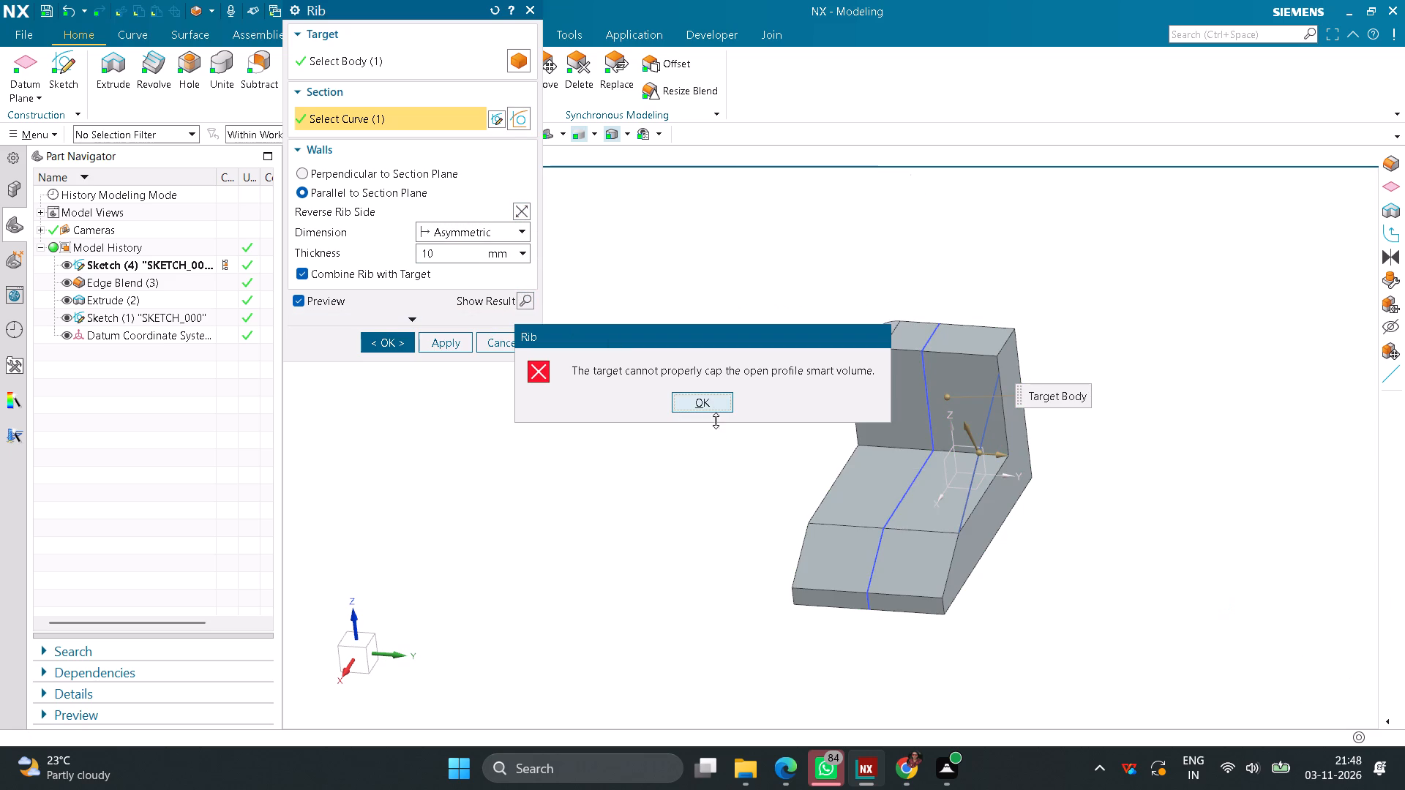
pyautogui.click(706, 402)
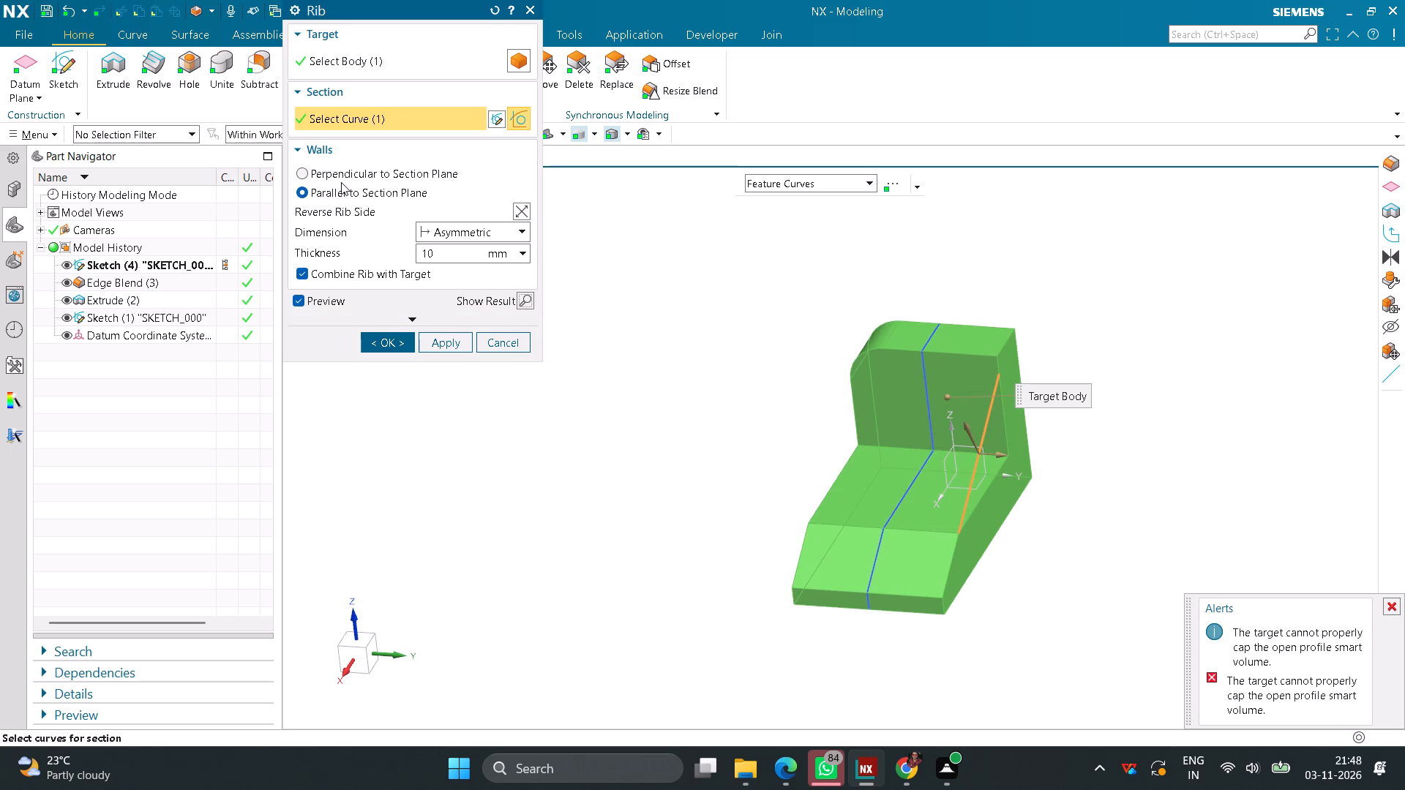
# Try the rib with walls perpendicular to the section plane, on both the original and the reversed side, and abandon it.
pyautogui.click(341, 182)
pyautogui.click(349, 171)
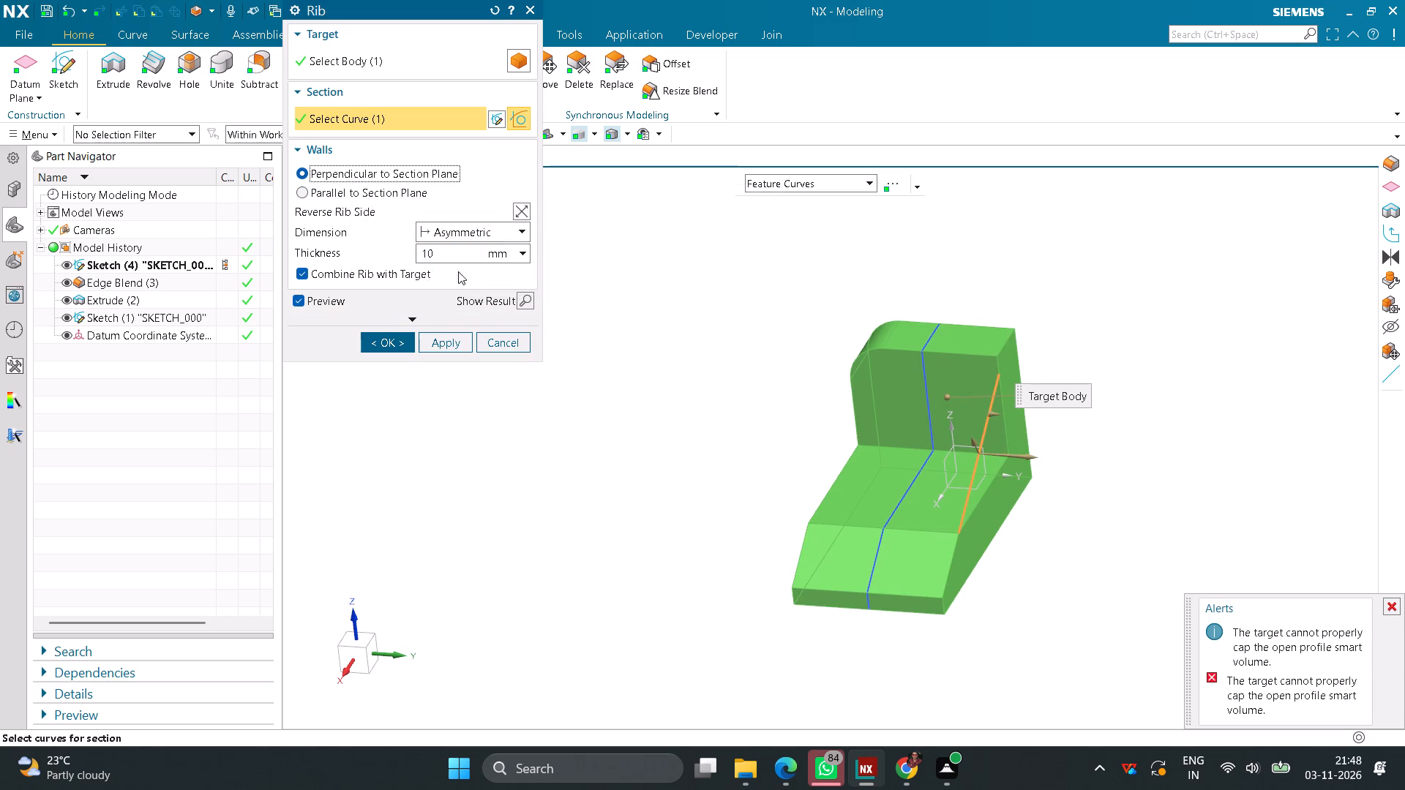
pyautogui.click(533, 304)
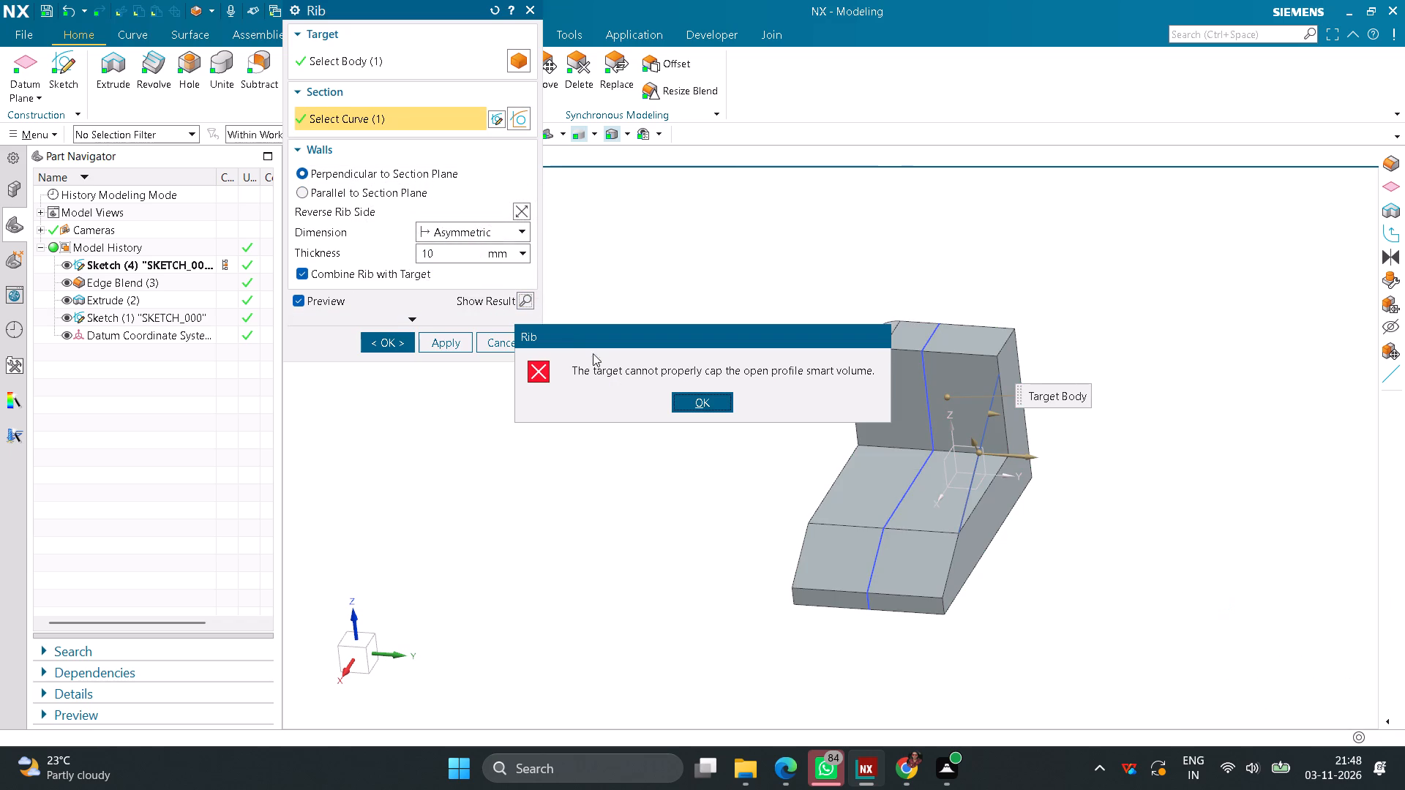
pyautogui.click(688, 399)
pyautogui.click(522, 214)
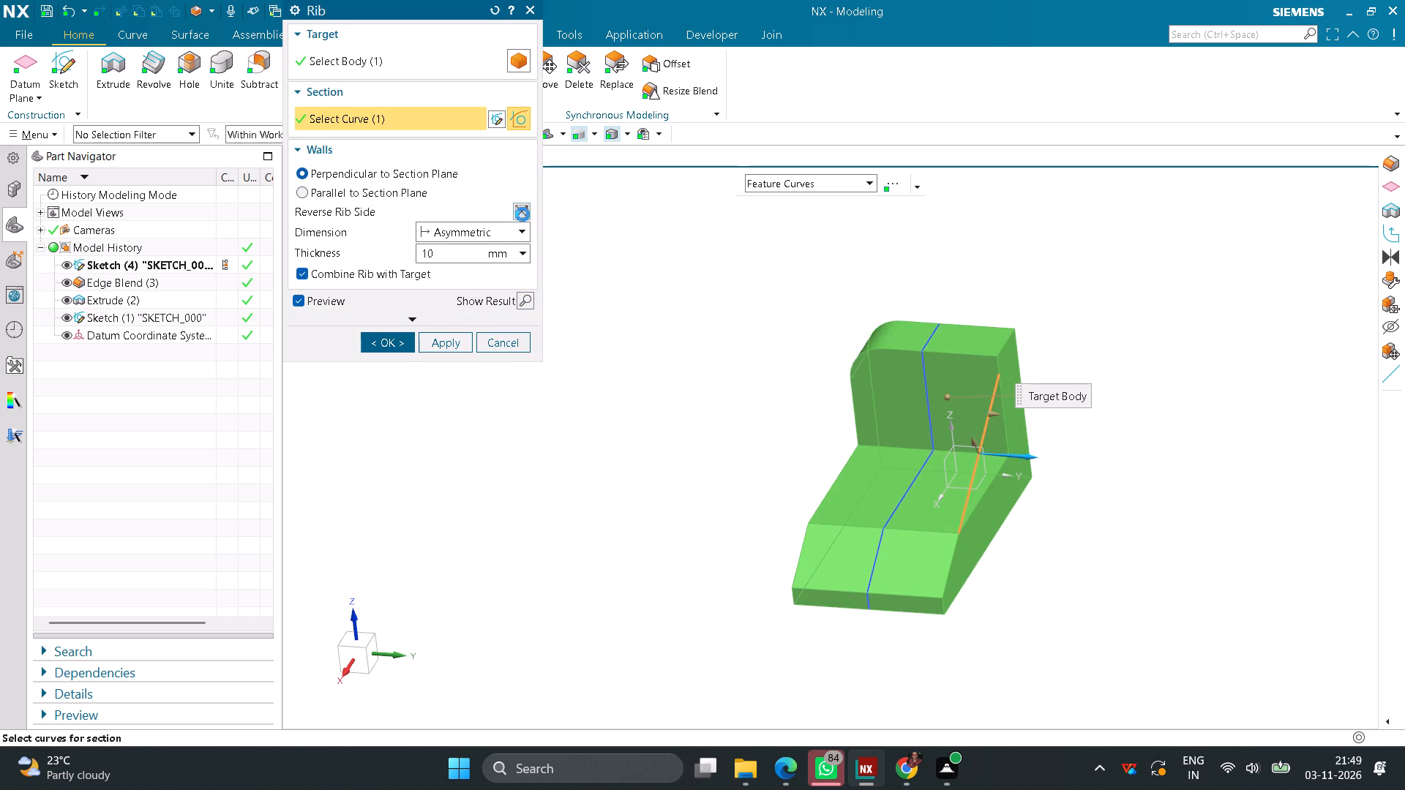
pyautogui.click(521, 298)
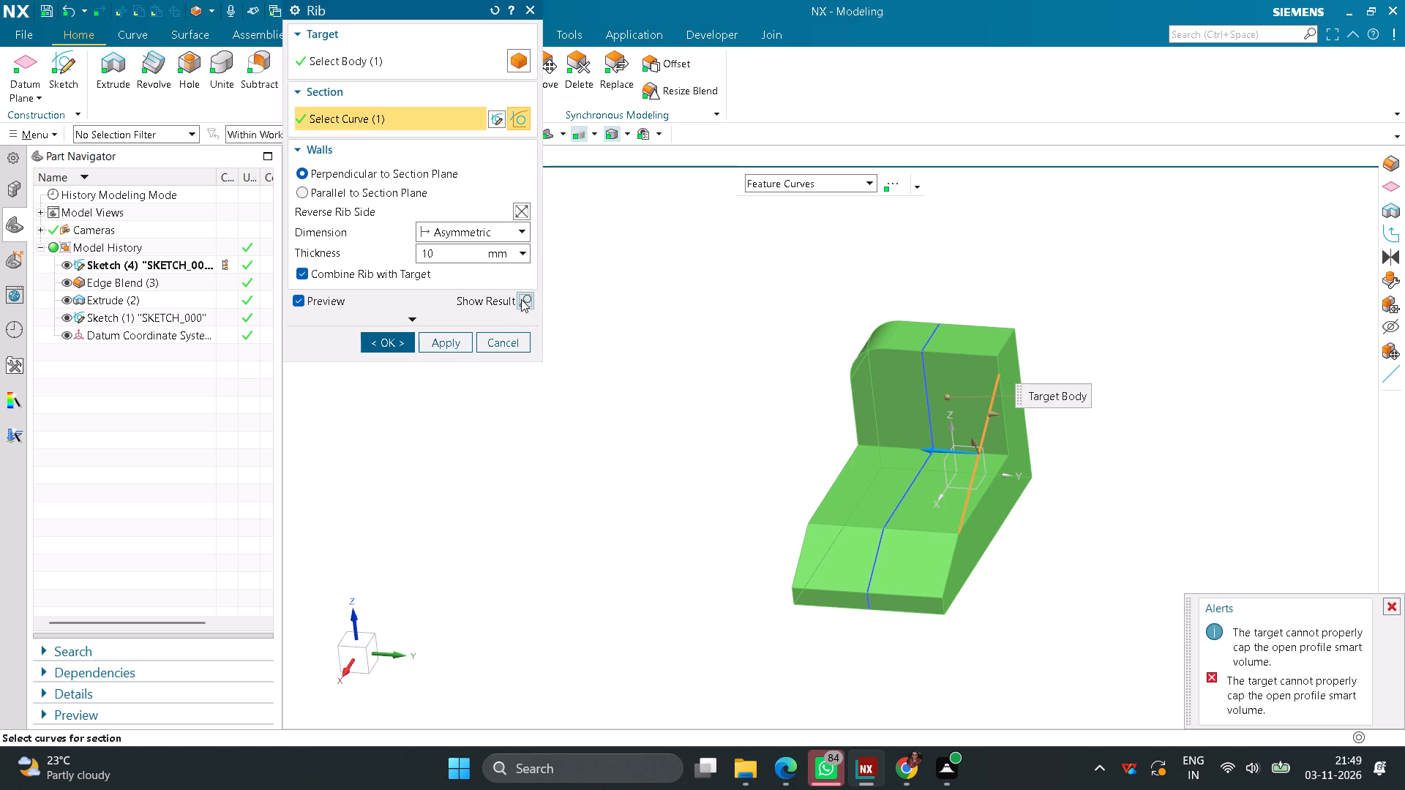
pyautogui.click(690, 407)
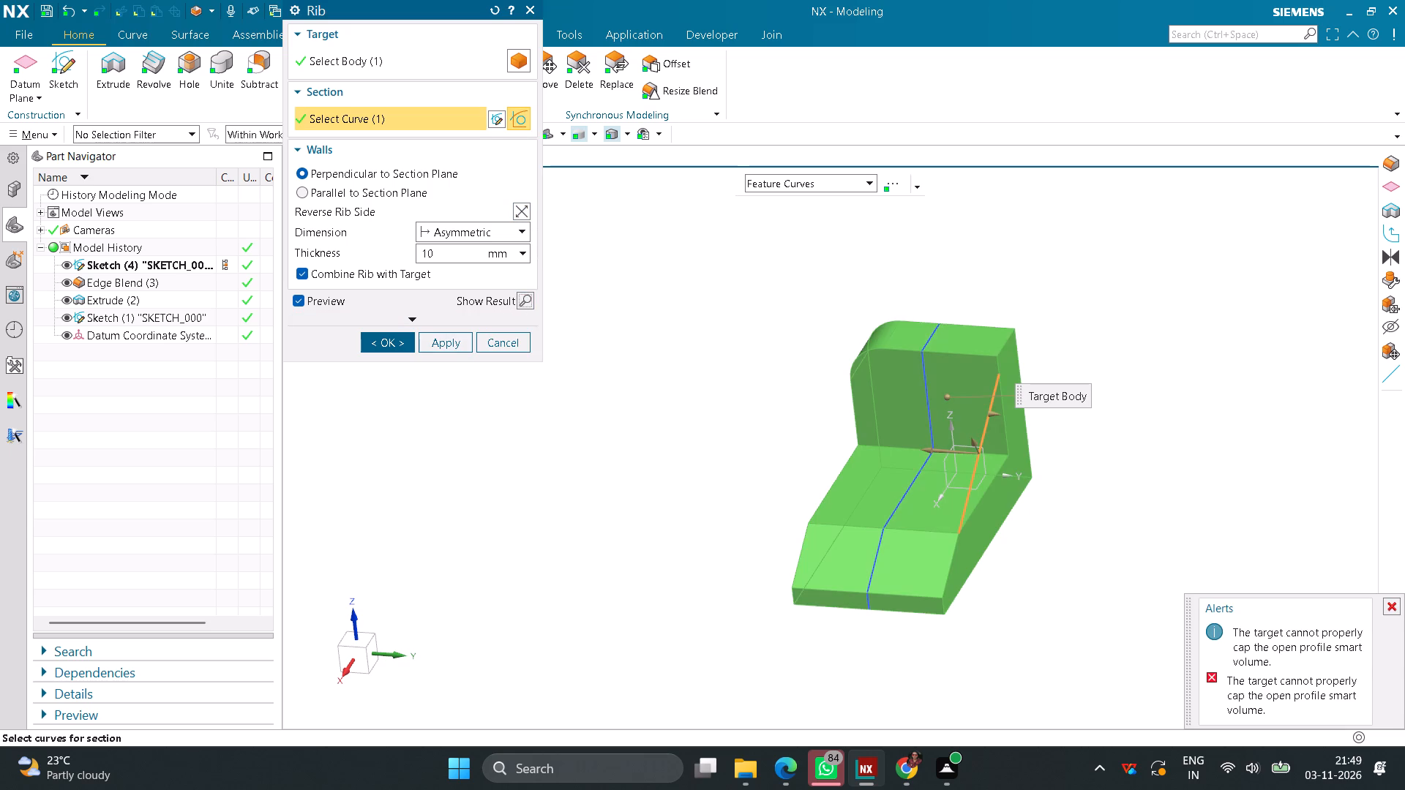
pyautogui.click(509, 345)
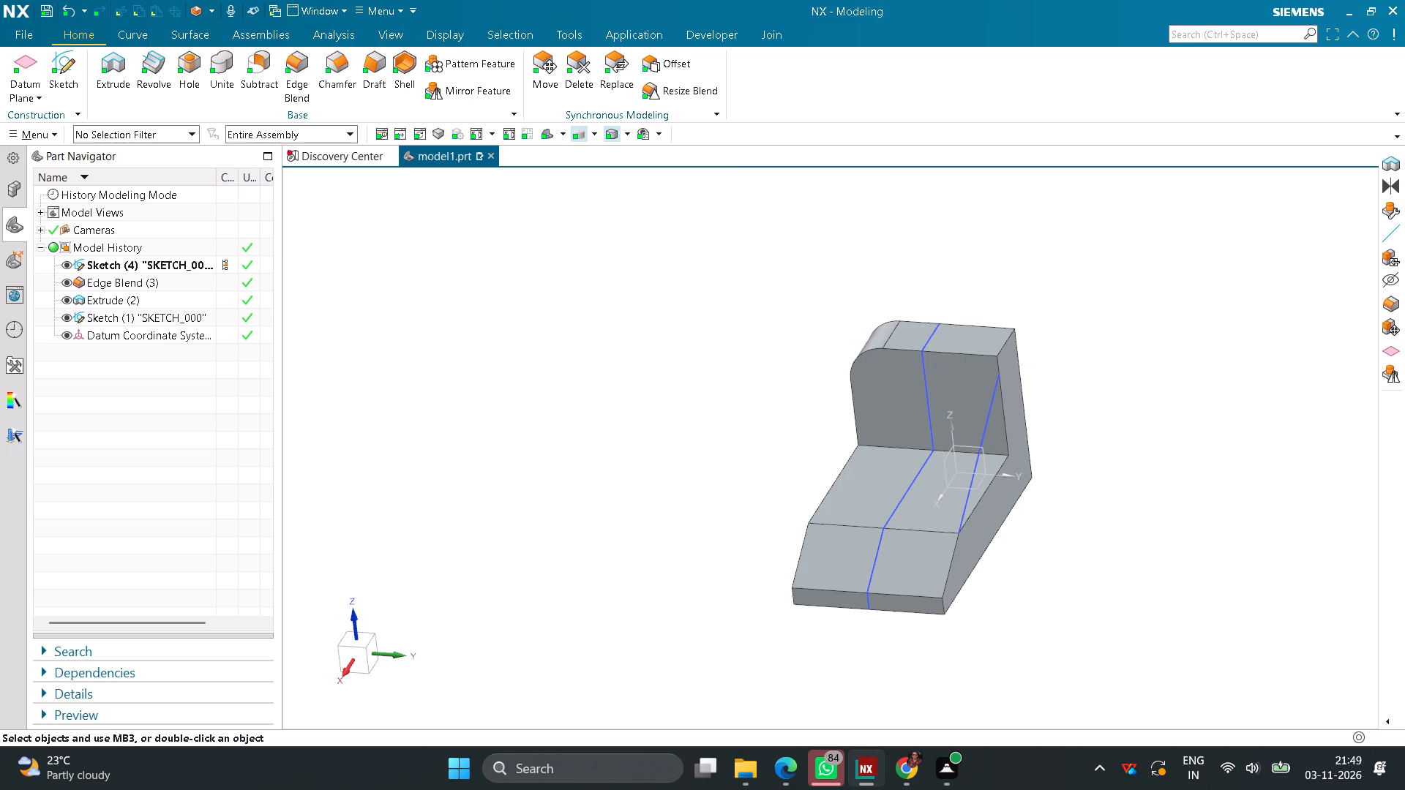
# In the inclined line's sketch, add a horizontal line about 61 mm from its lower end and a vertical line about 22.1 mm down from its upper end.
pyautogui.rightClick(984, 434)
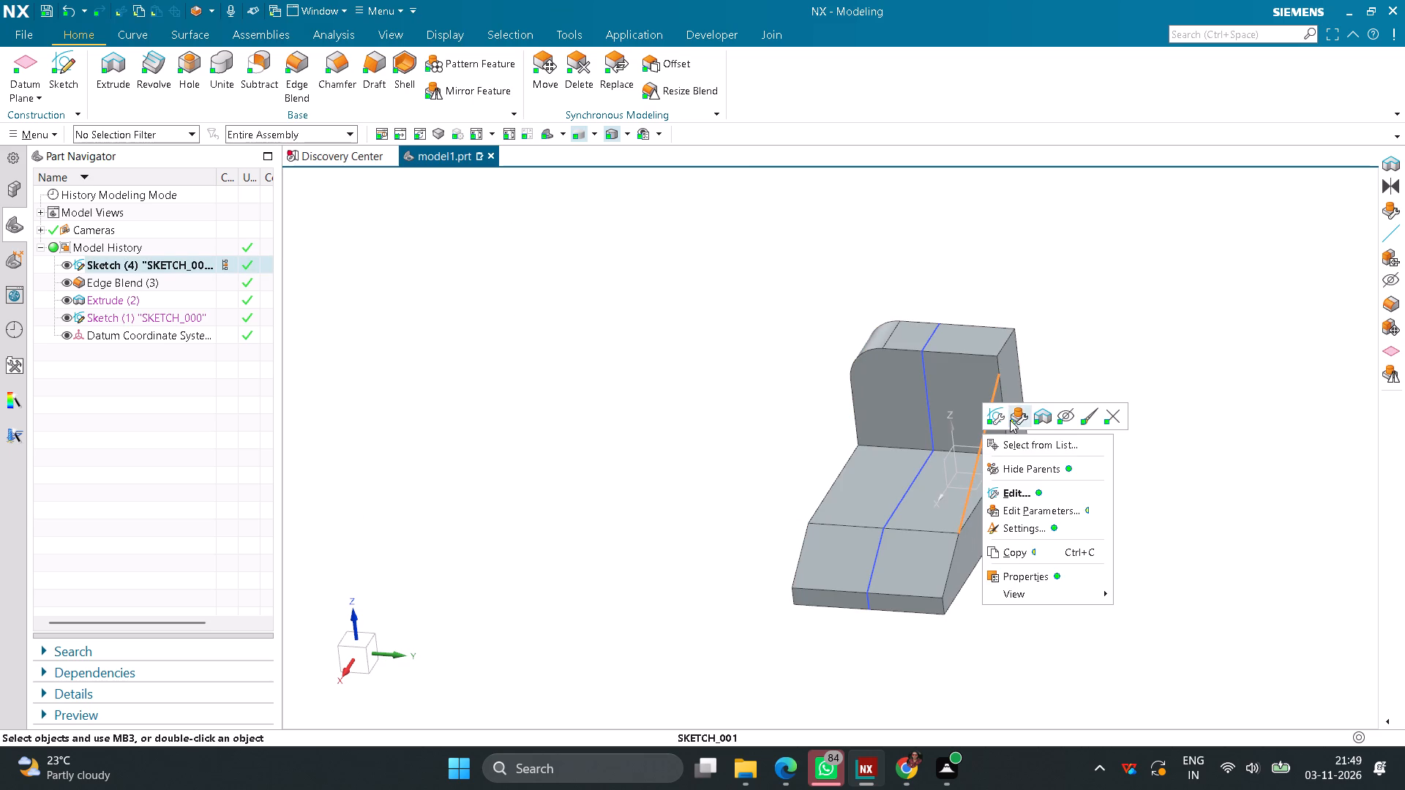
pyautogui.click(1010, 420)
pyautogui.scroll(-3, 764, 398)
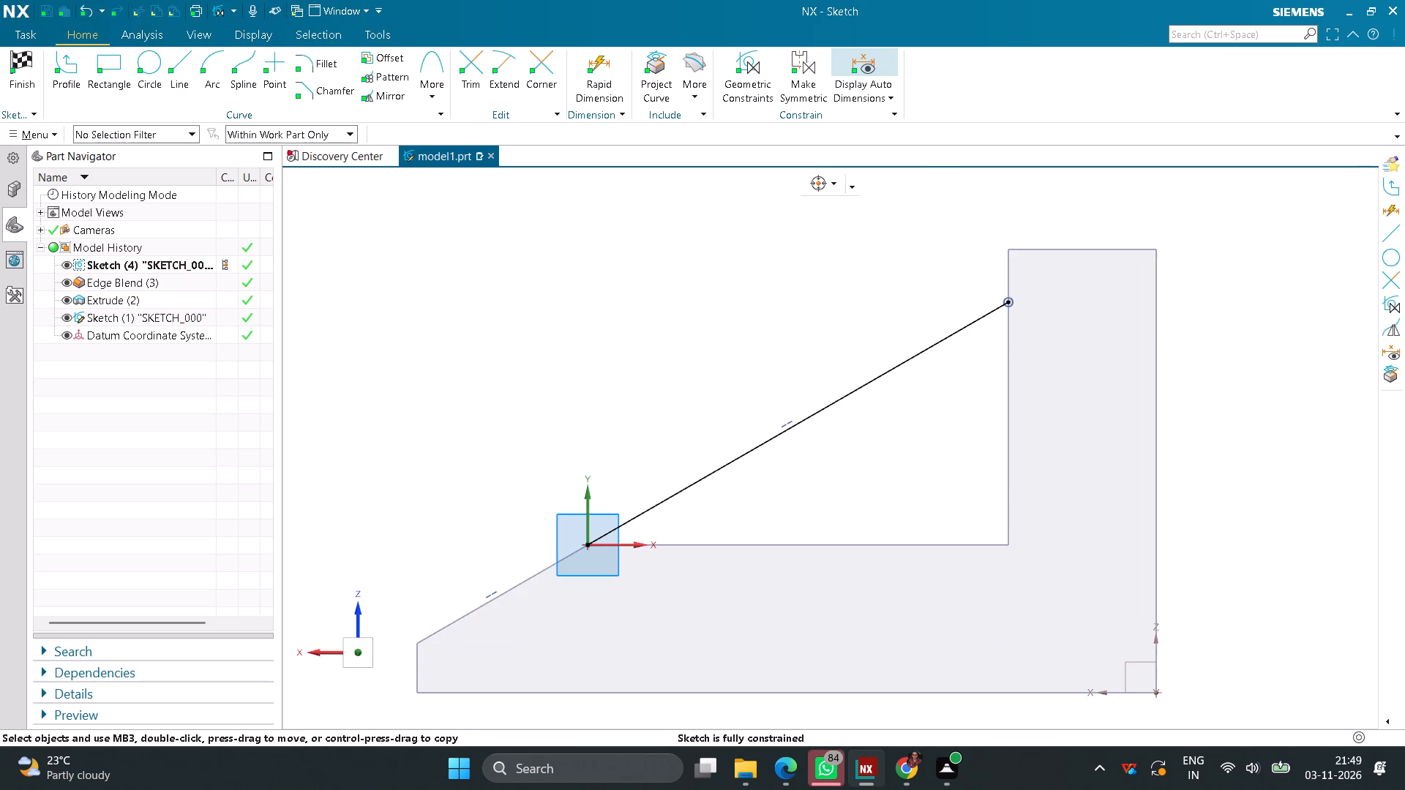
pyautogui.click(179, 80)
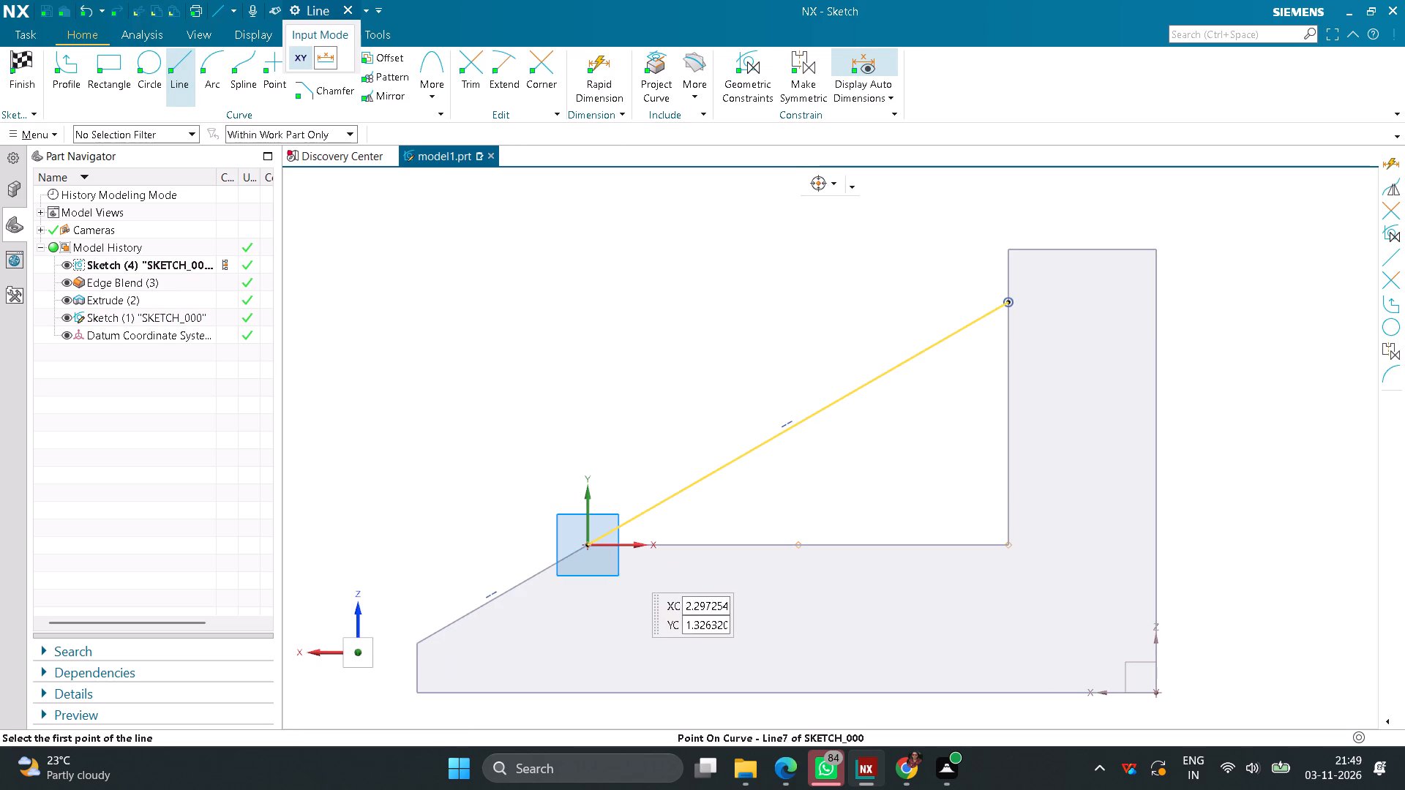
pyautogui.click(591, 543)
pyautogui.click(887, 536)
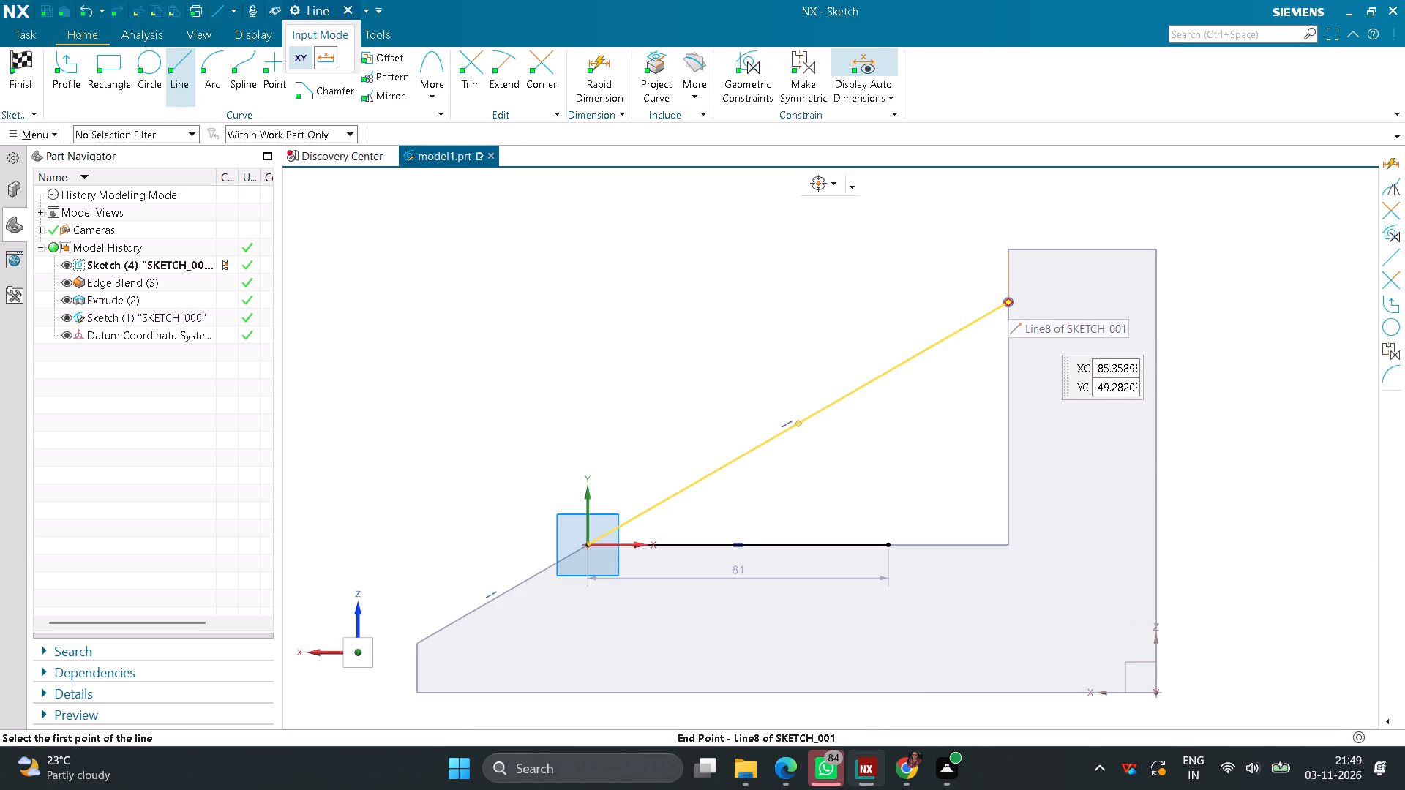
pyautogui.click(1006, 302)
pyautogui.click(1011, 411)
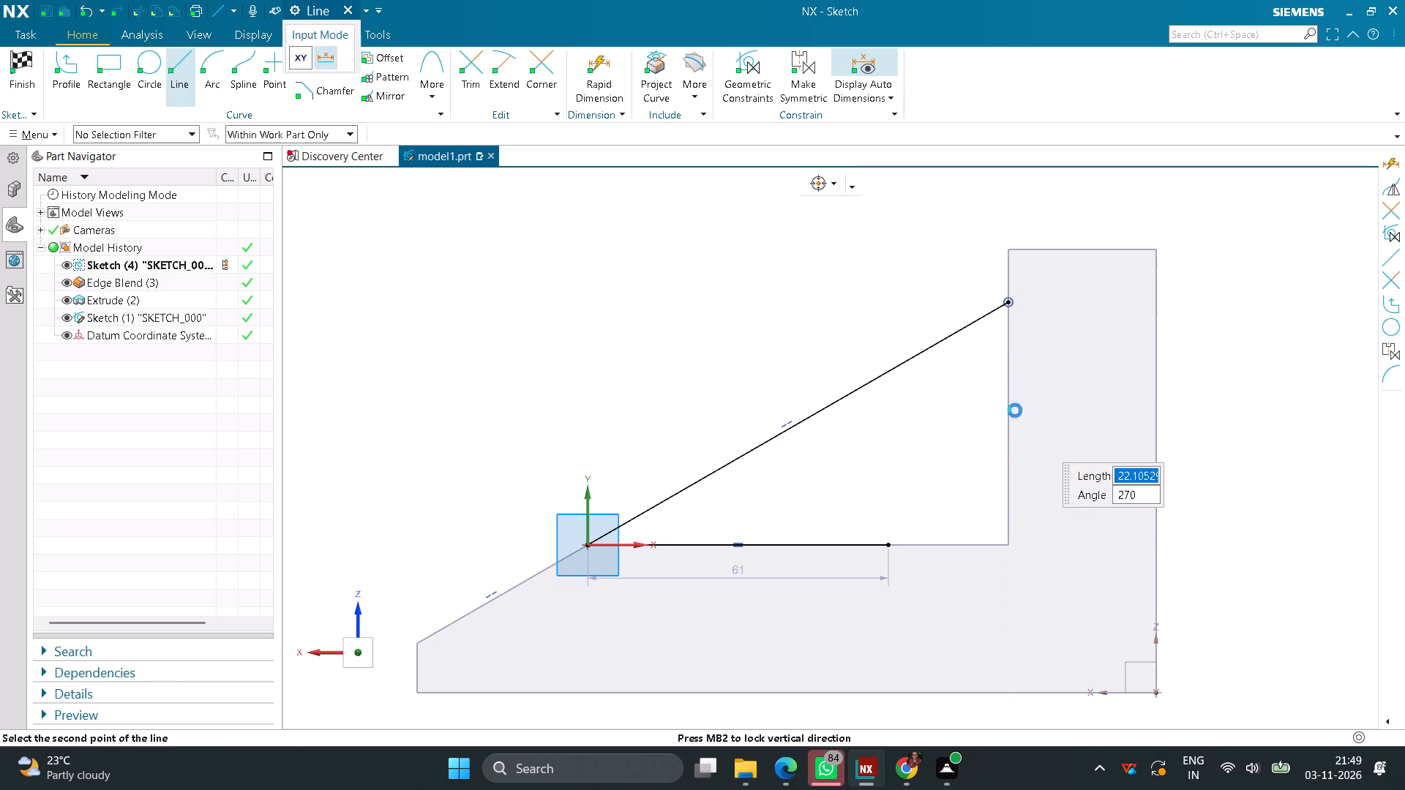
# Join the horizontal and vertical lines with Corner to close the triangular profile, and finish the sketch.
pyautogui.click(532, 86)
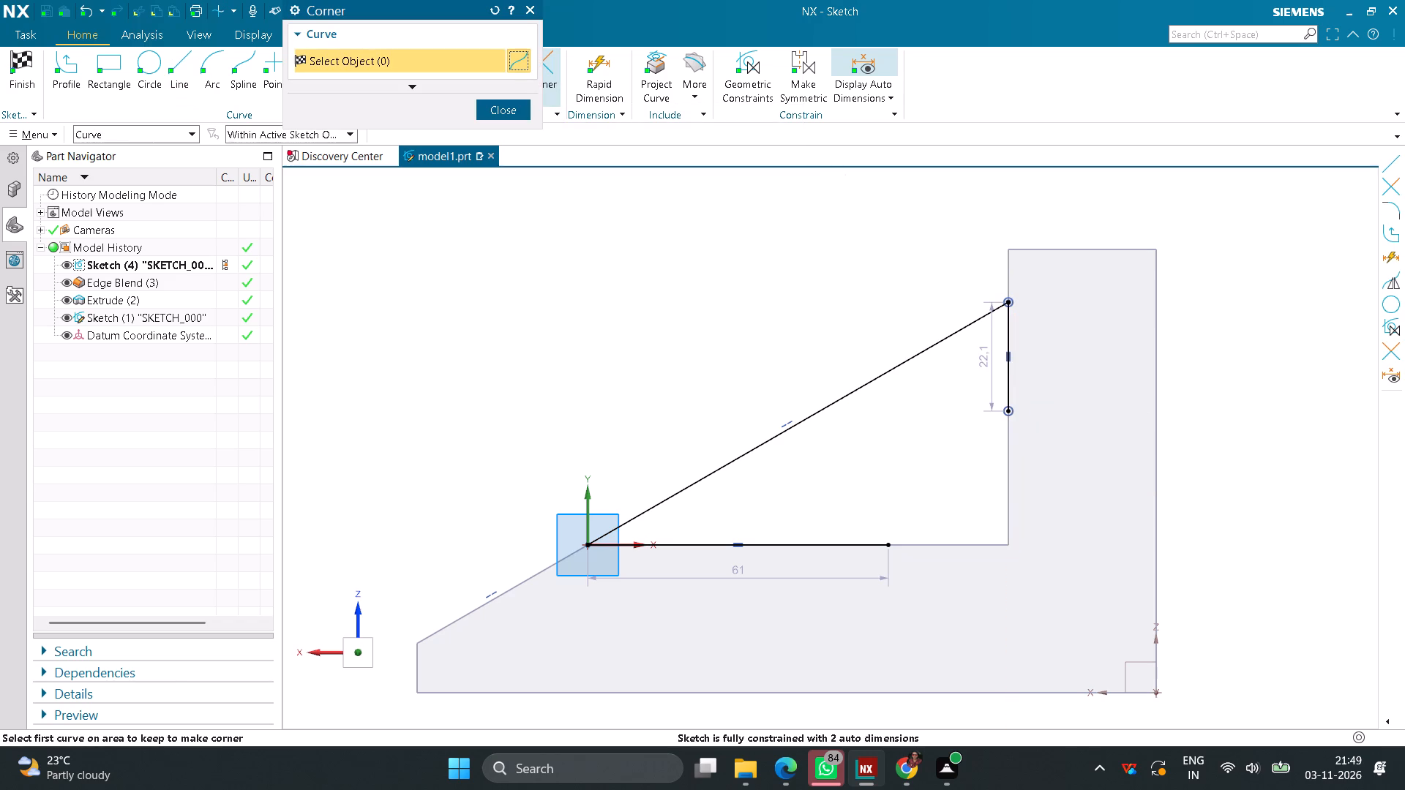
pyautogui.click(854, 541)
pyautogui.click(1015, 401)
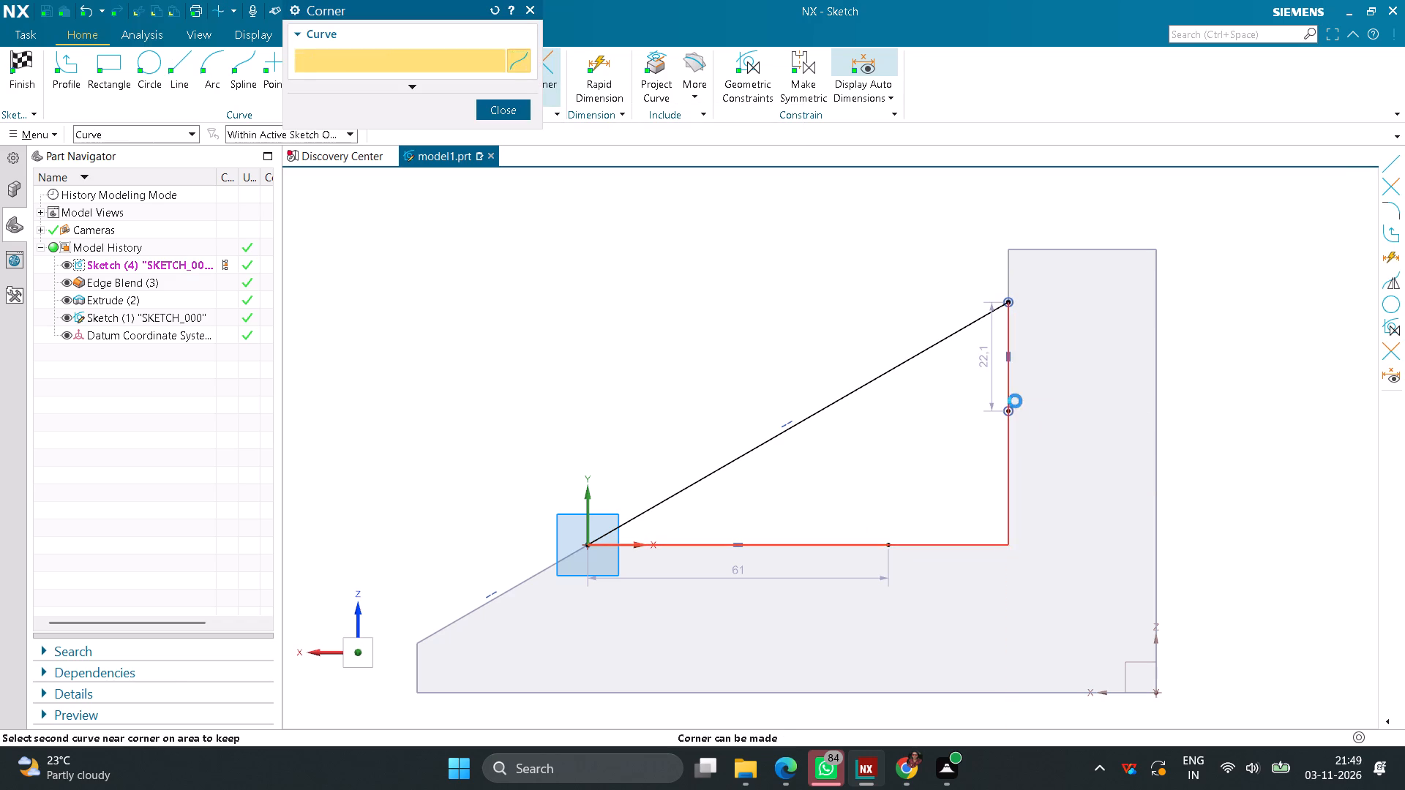
pyautogui.click(525, 111)
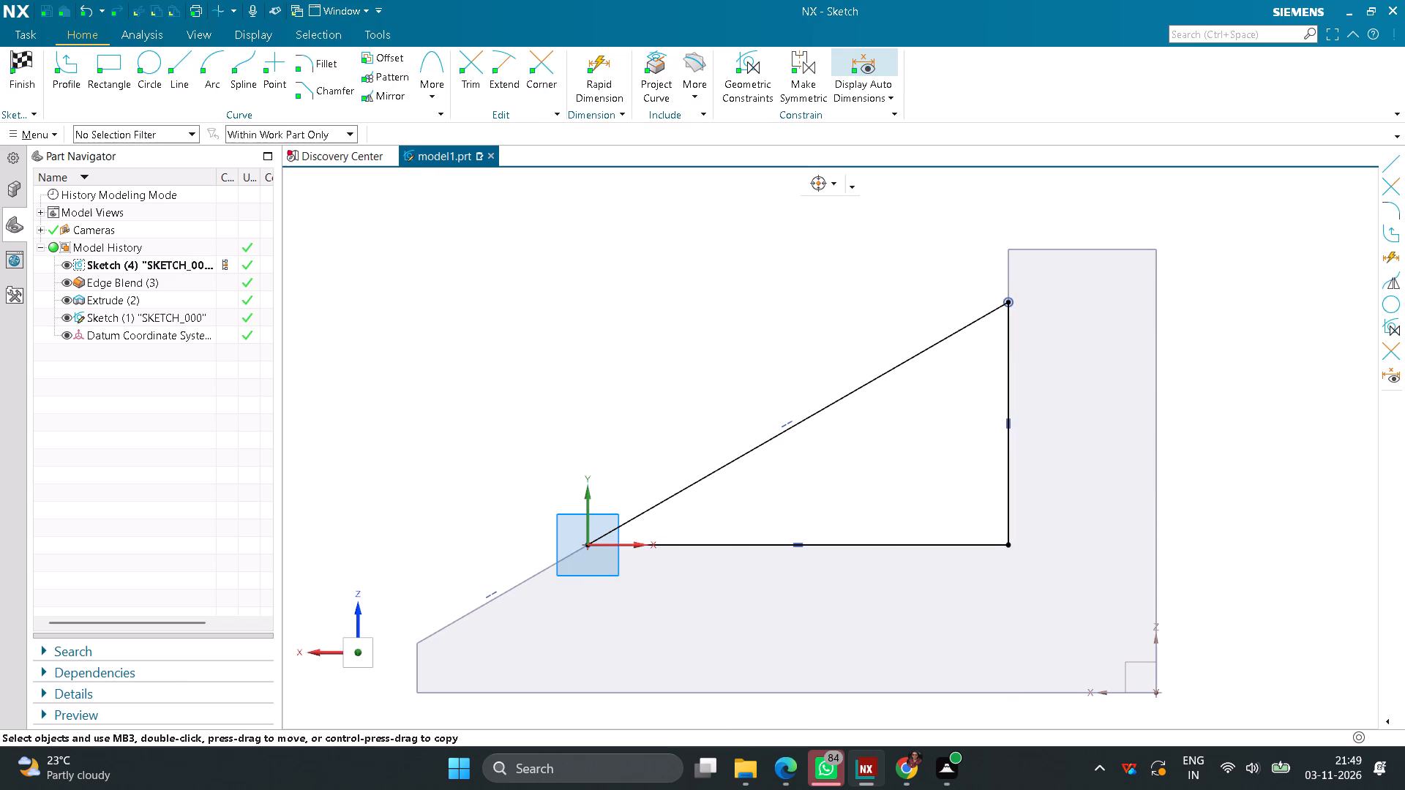
pyautogui.click(33, 63)
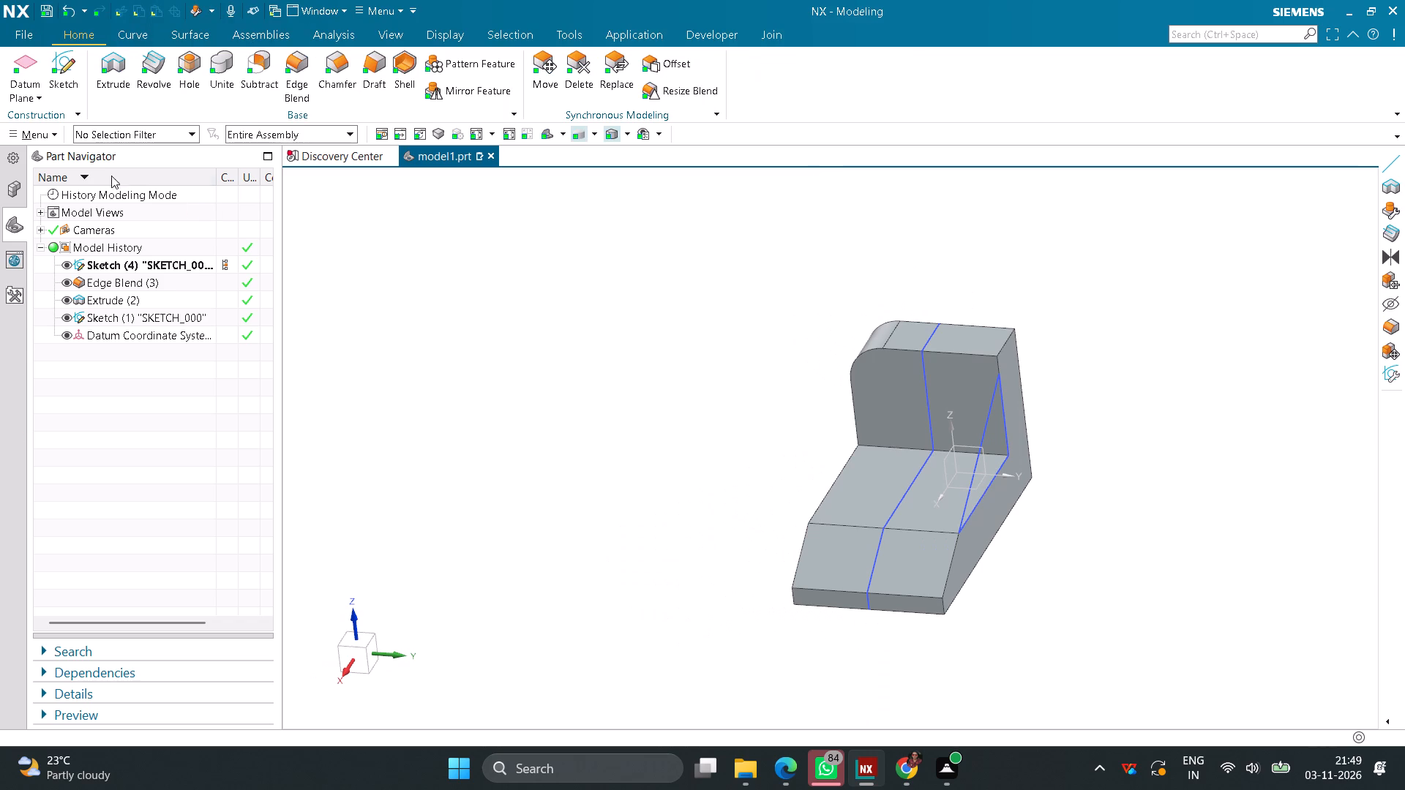
# Extrude the closed triangular sketch 24 mm in the reversed direction, into the bracket, and unite it with the body as a rib.
pyautogui.click(107, 83)
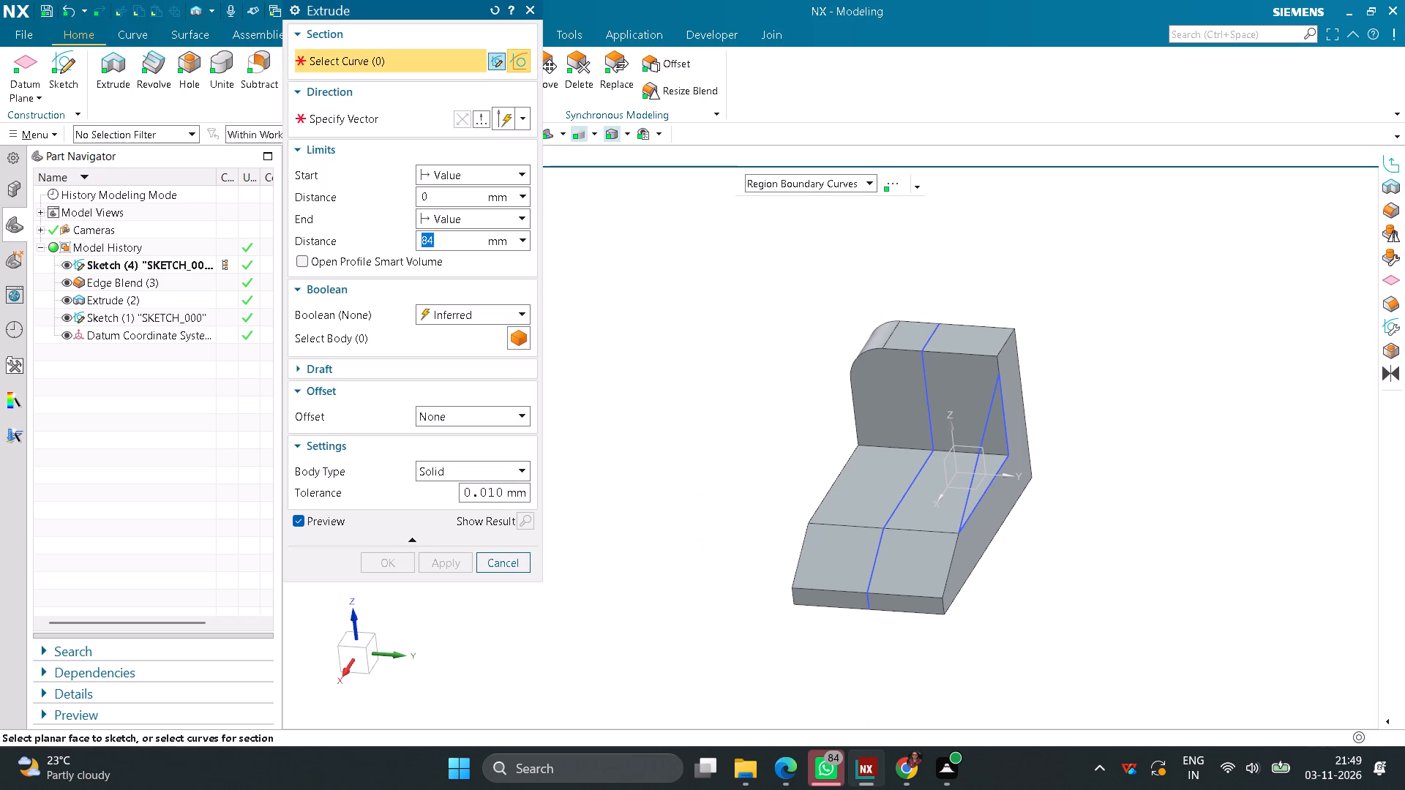
pyautogui.click(986, 453)
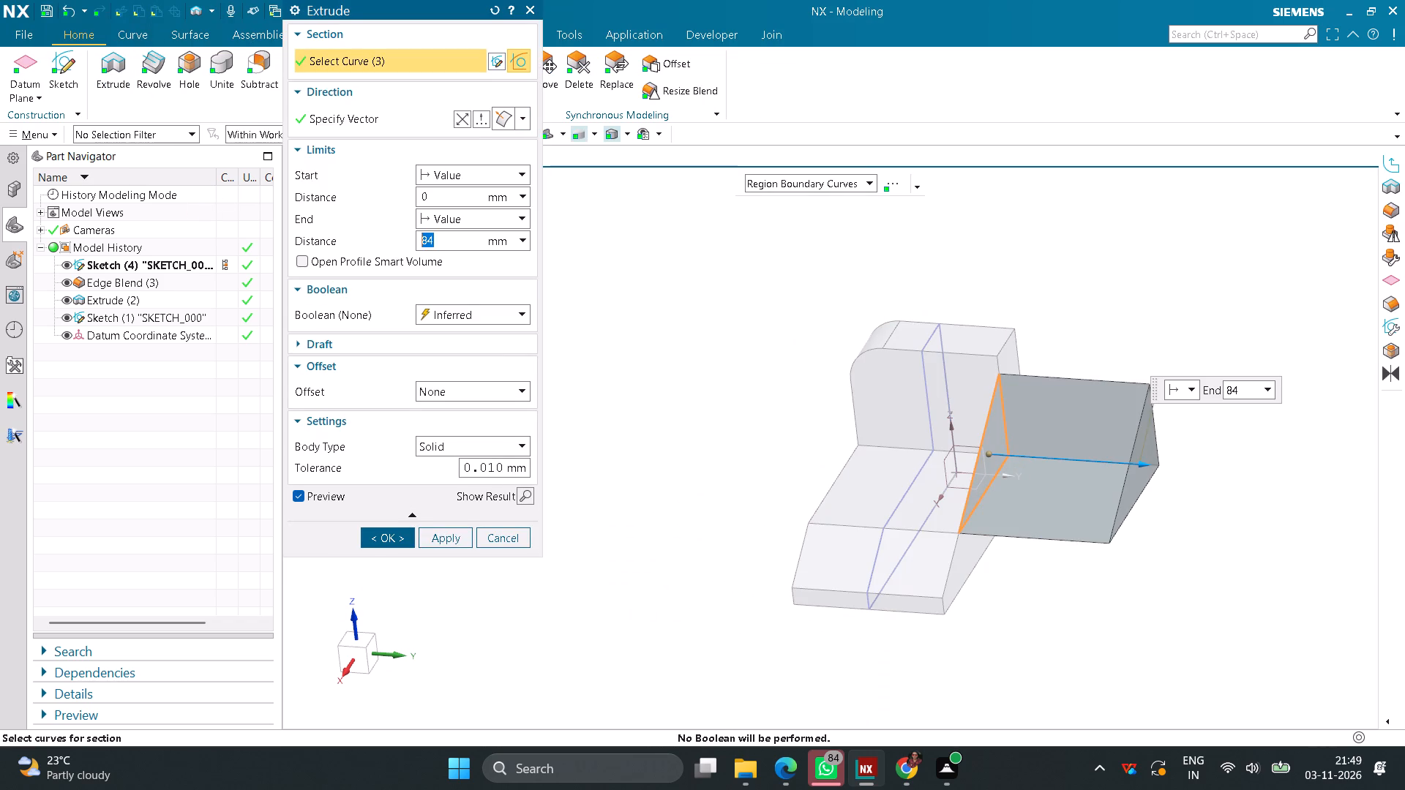
pyautogui.write('24')
pyautogui.press('Return')
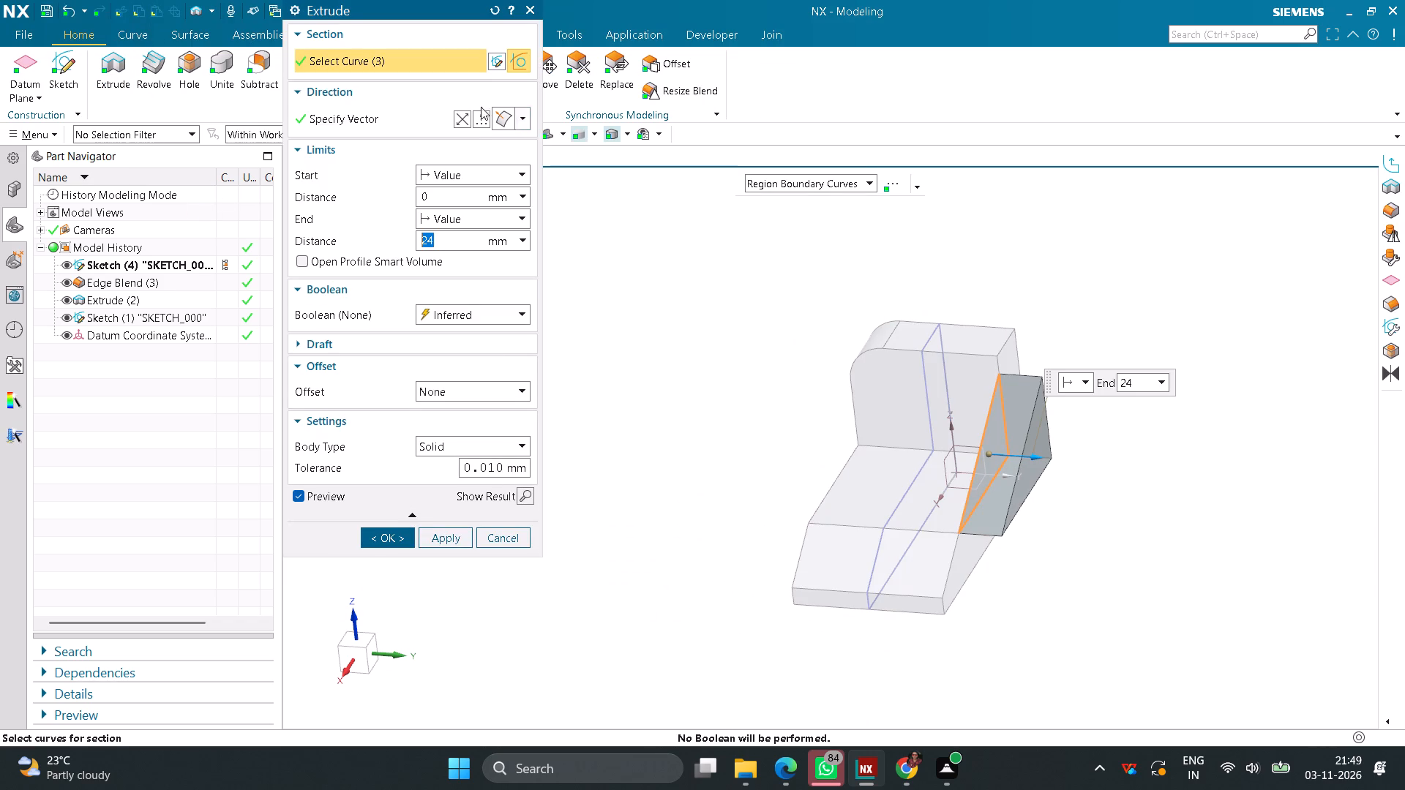
pyautogui.click(464, 119)
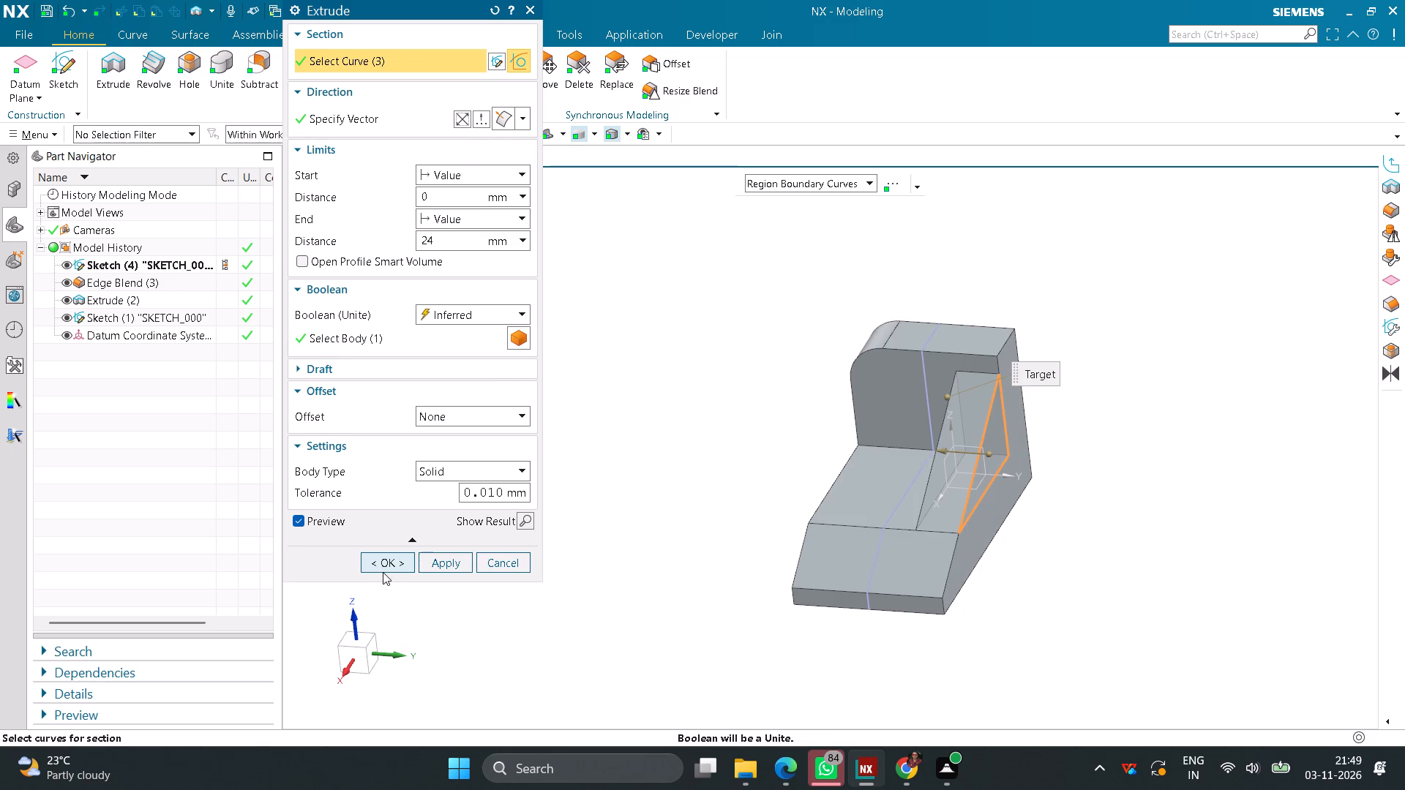
pyautogui.click(383, 567)
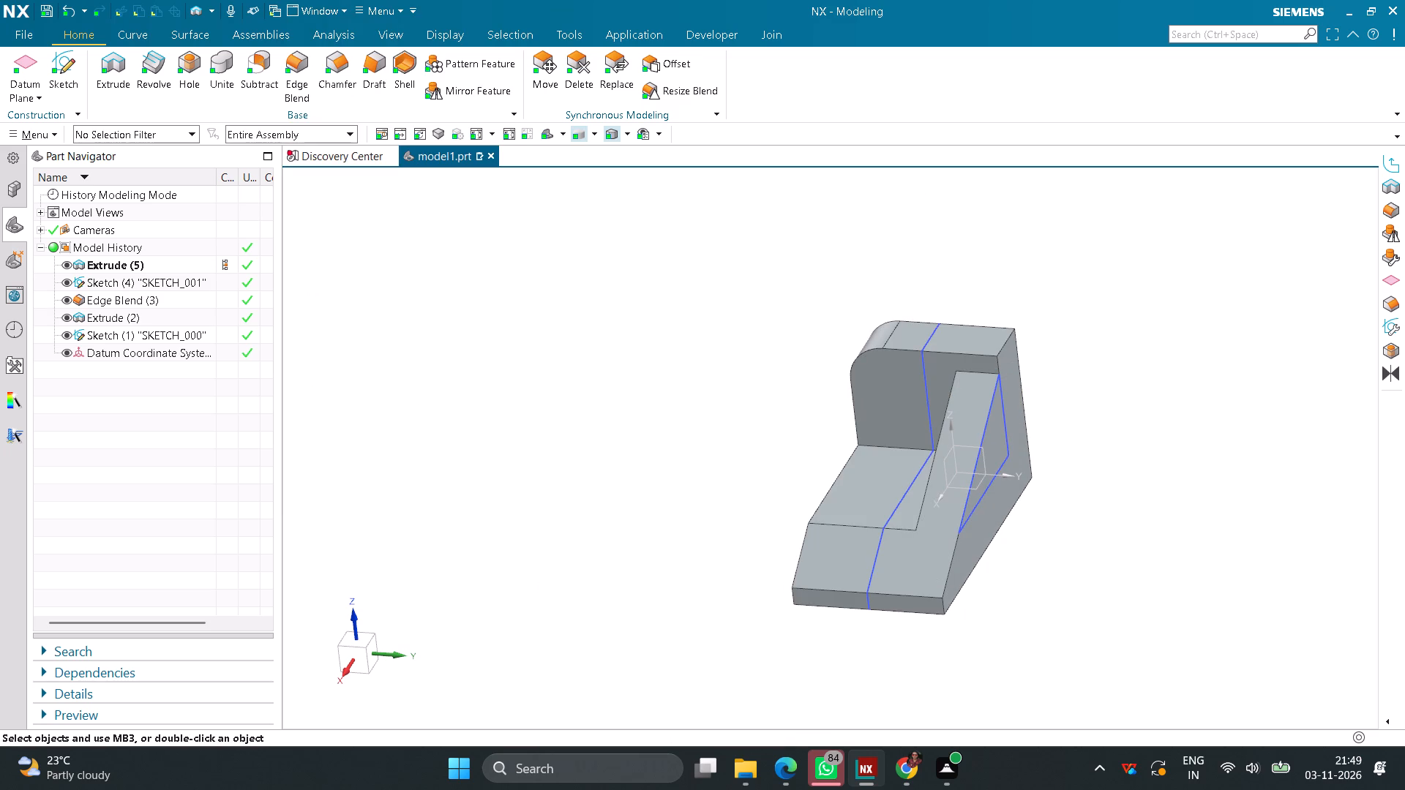
# Start a sketch on the upright's front face and draw a 20 mm diameter circle clear of the part.
pyautogui.click(72, 53)
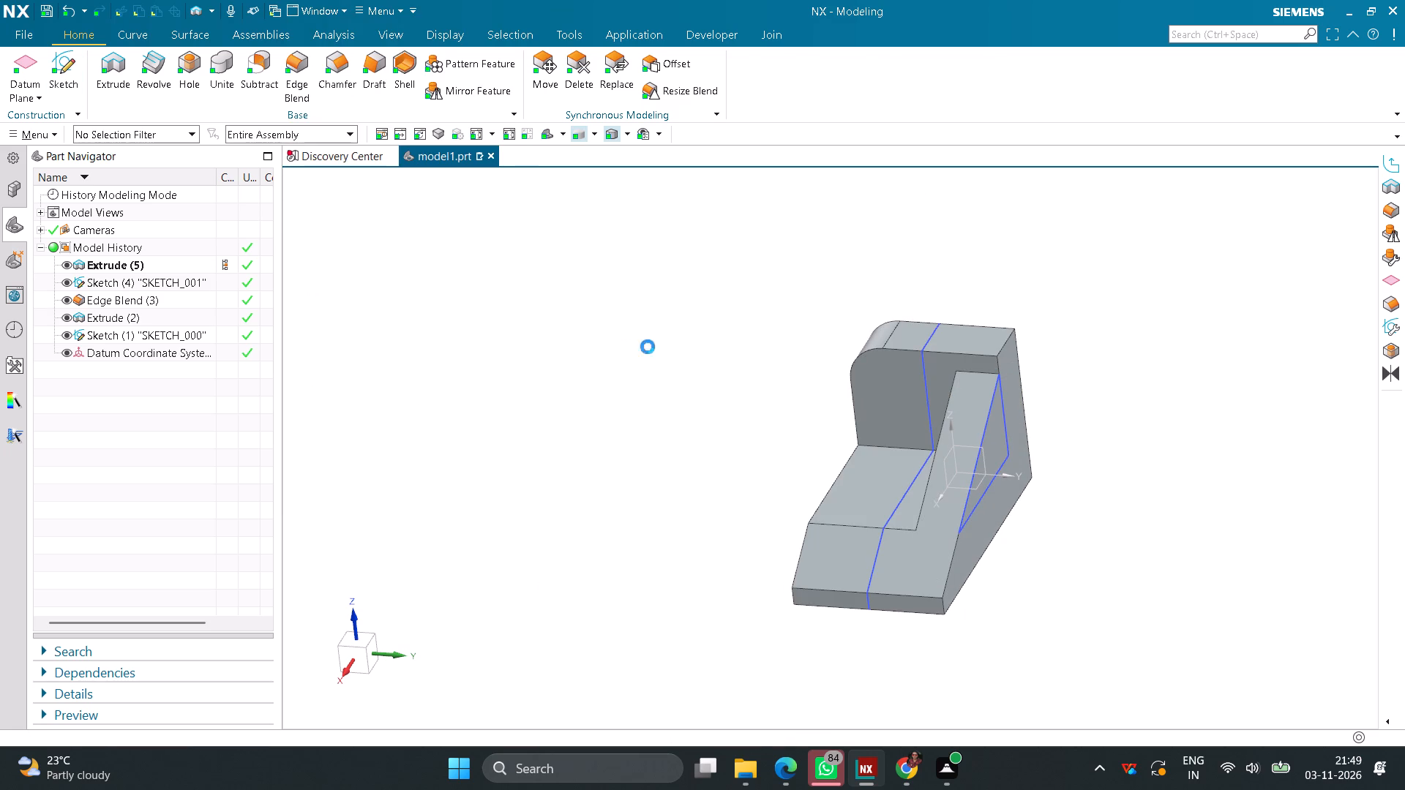
pyautogui.click(880, 410)
pyautogui.click(465, 189)
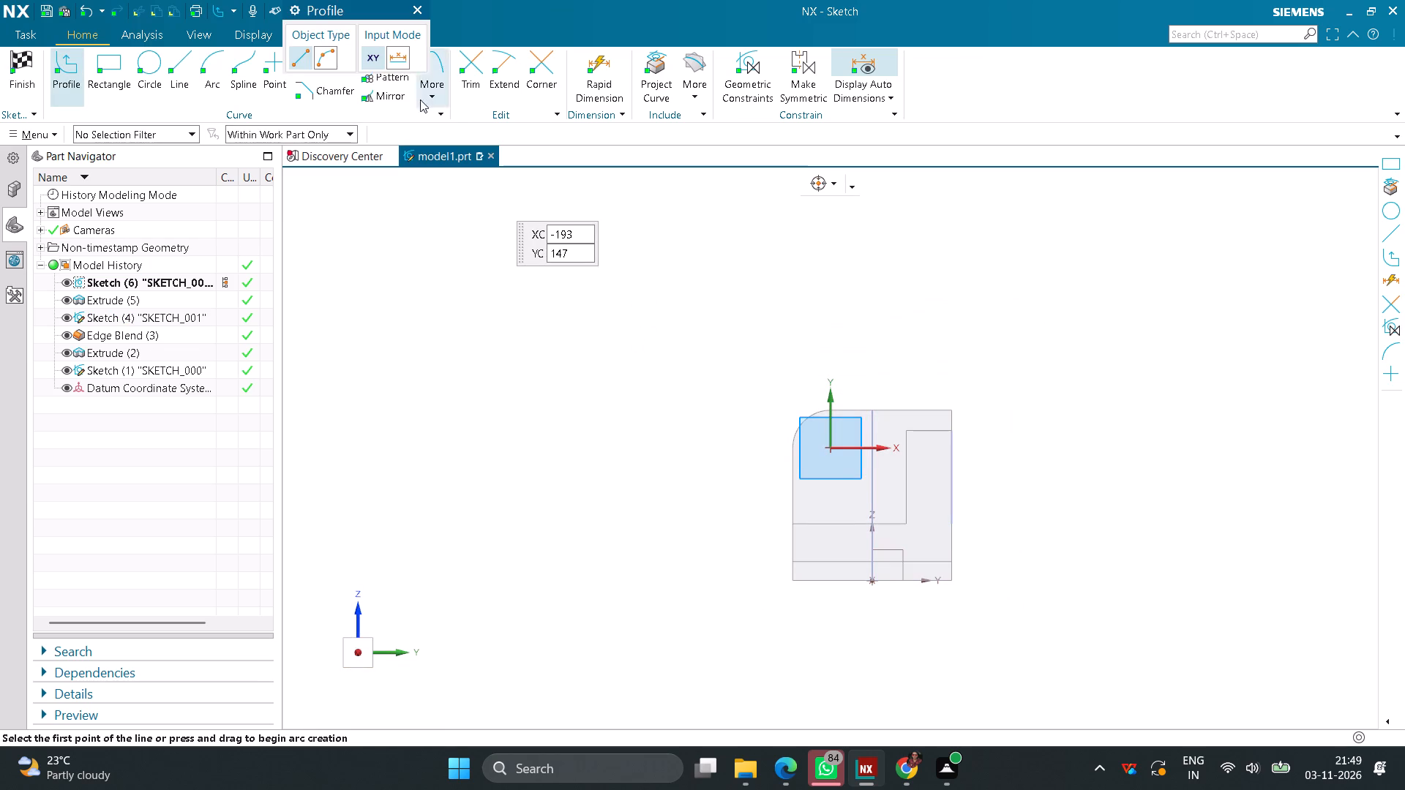
pyautogui.click(159, 69)
pyautogui.moveTo(522, 437); pyautogui.dragTo(527, 444)
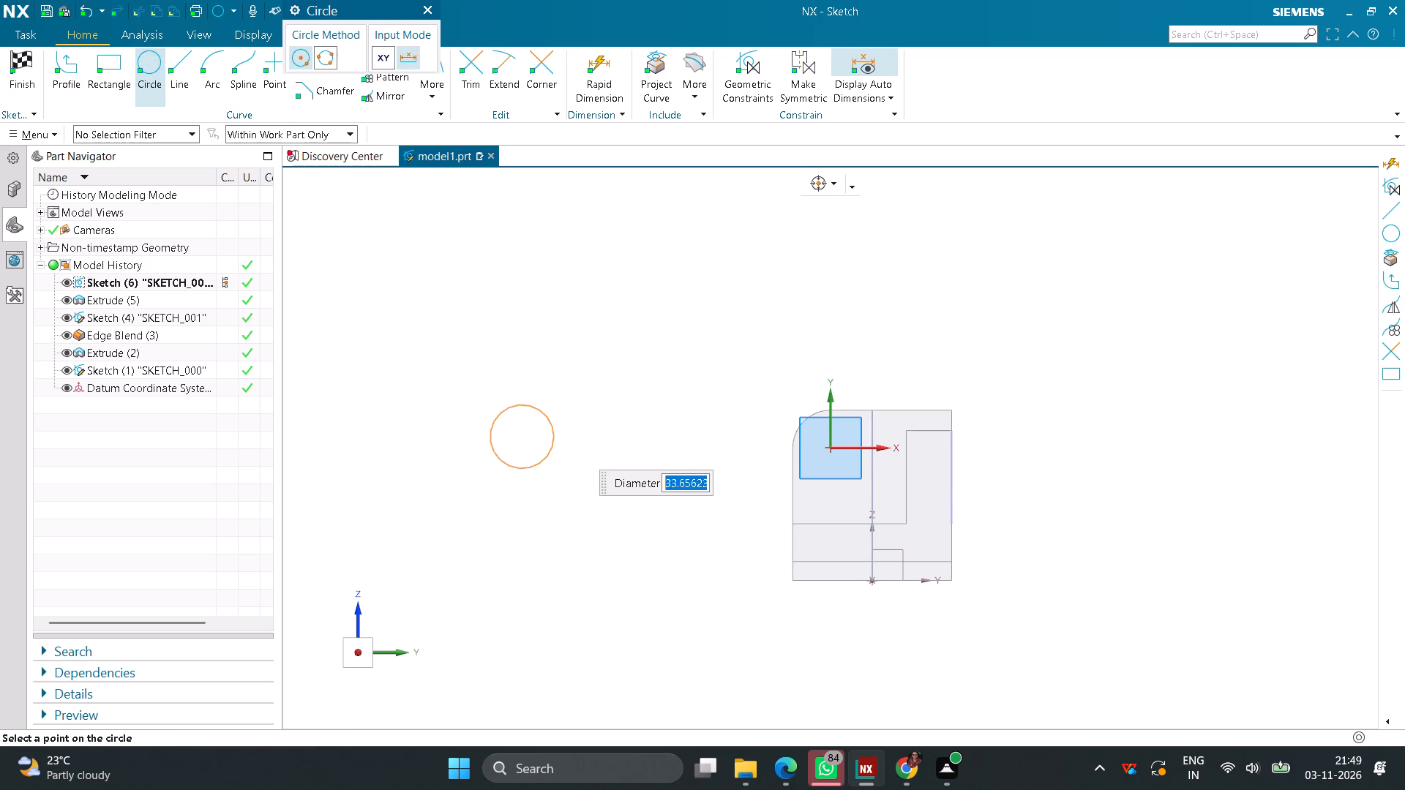
pyautogui.write('20')
pyautogui.press('Return')
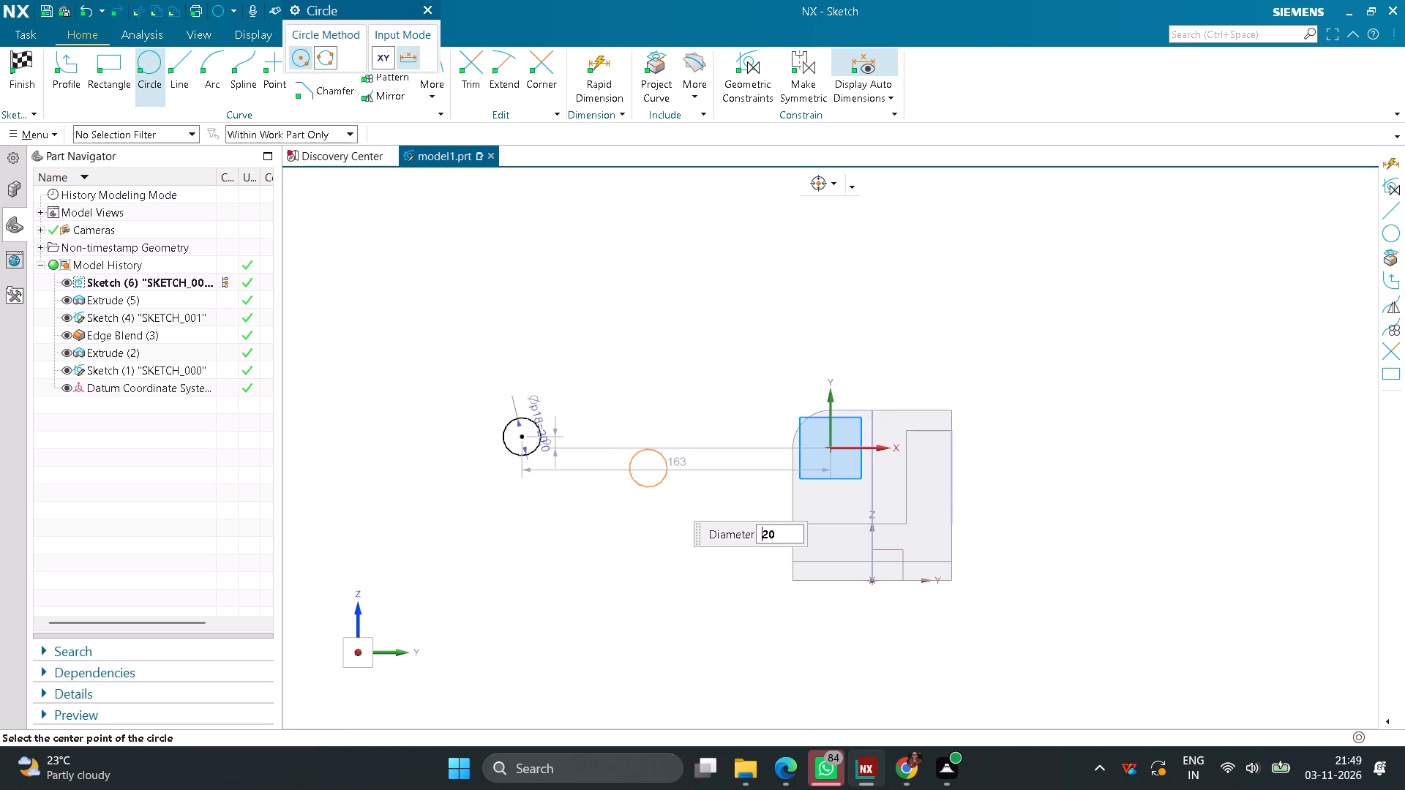
pyautogui.middleClick(678, 289)
# Constrain the circle concentric with the upright's rounded corner and finish the sketch.
pyautogui.click(751, 85)
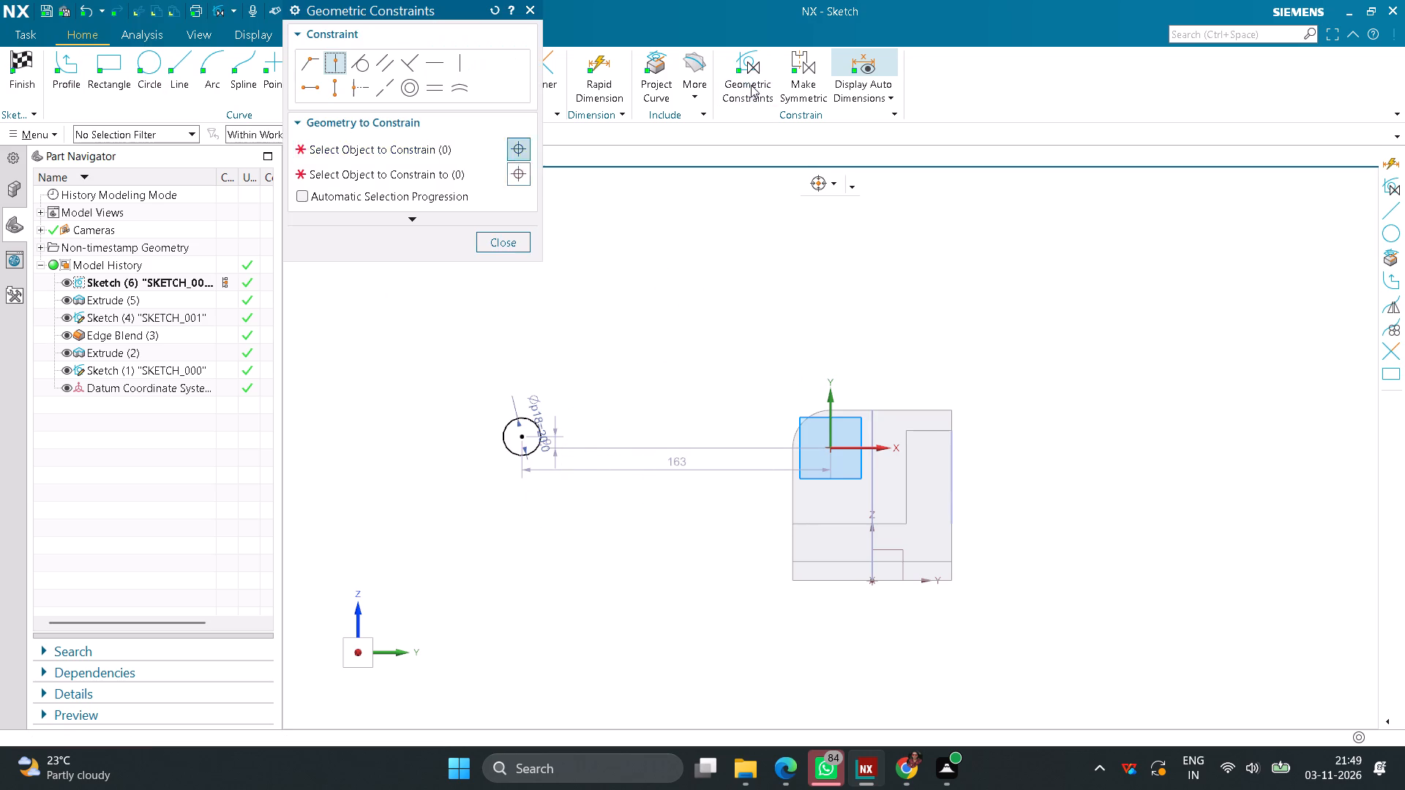
pyautogui.click(405, 89)
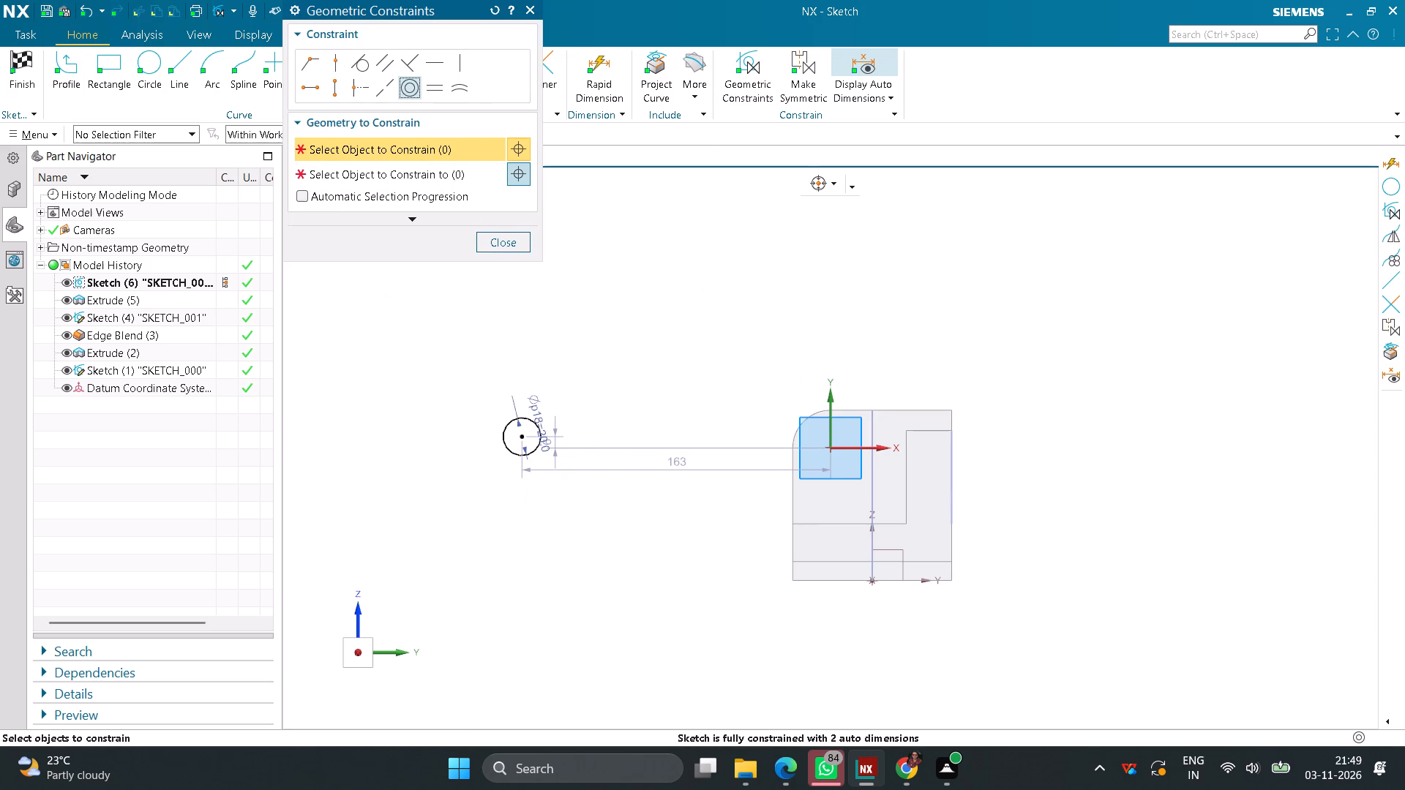
pyautogui.click(501, 429)
pyautogui.click(377, 178)
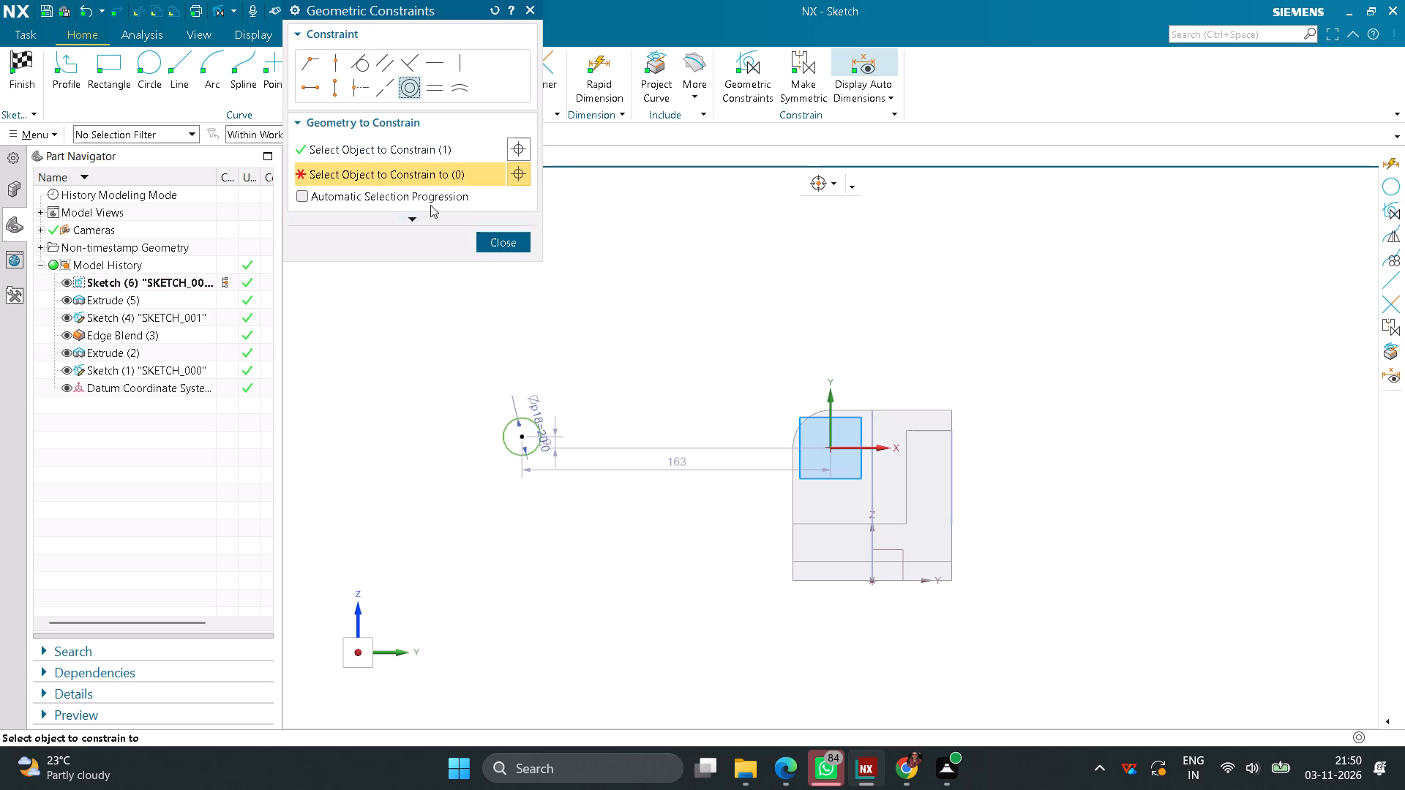
pyautogui.click(823, 413)
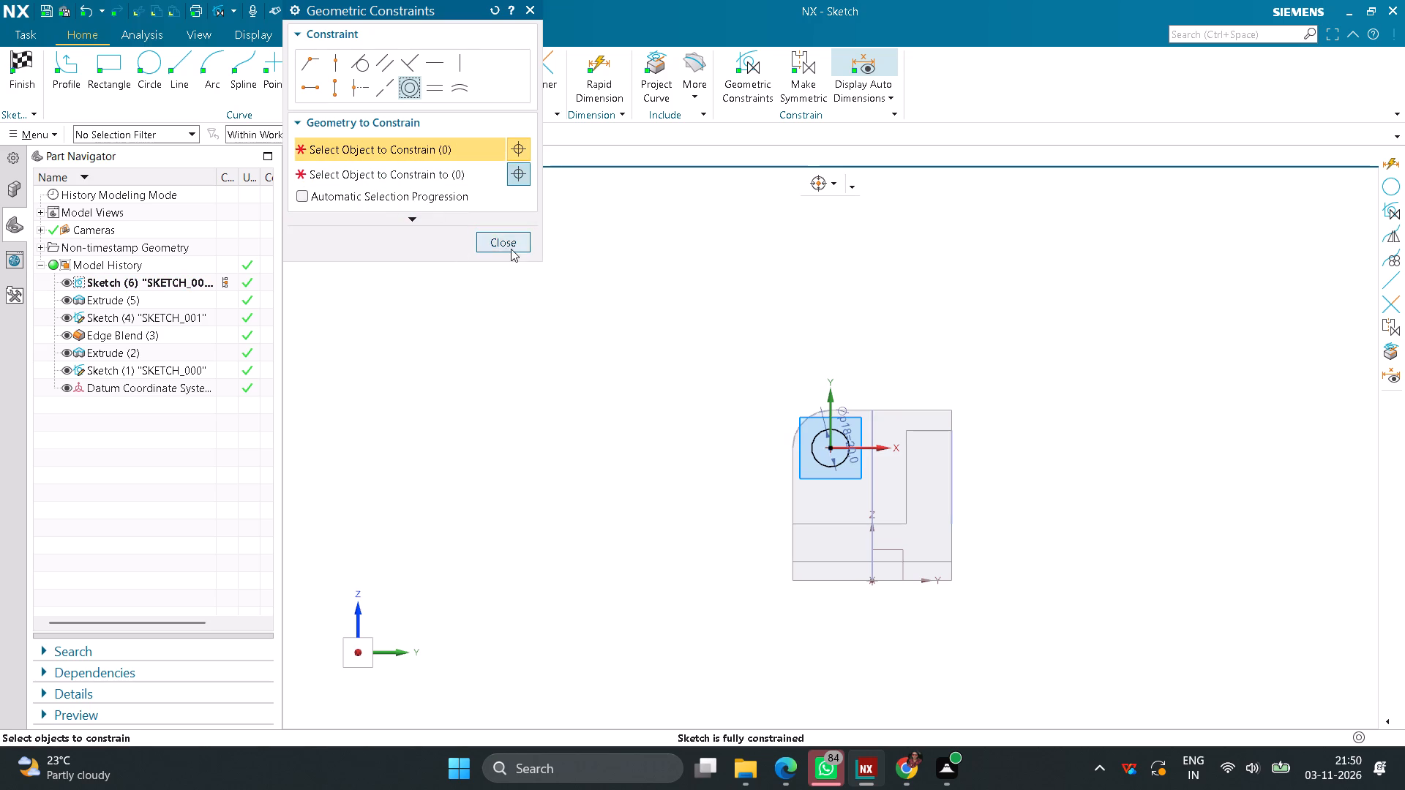
pyautogui.click(511, 249)
pyautogui.click(16, 66)
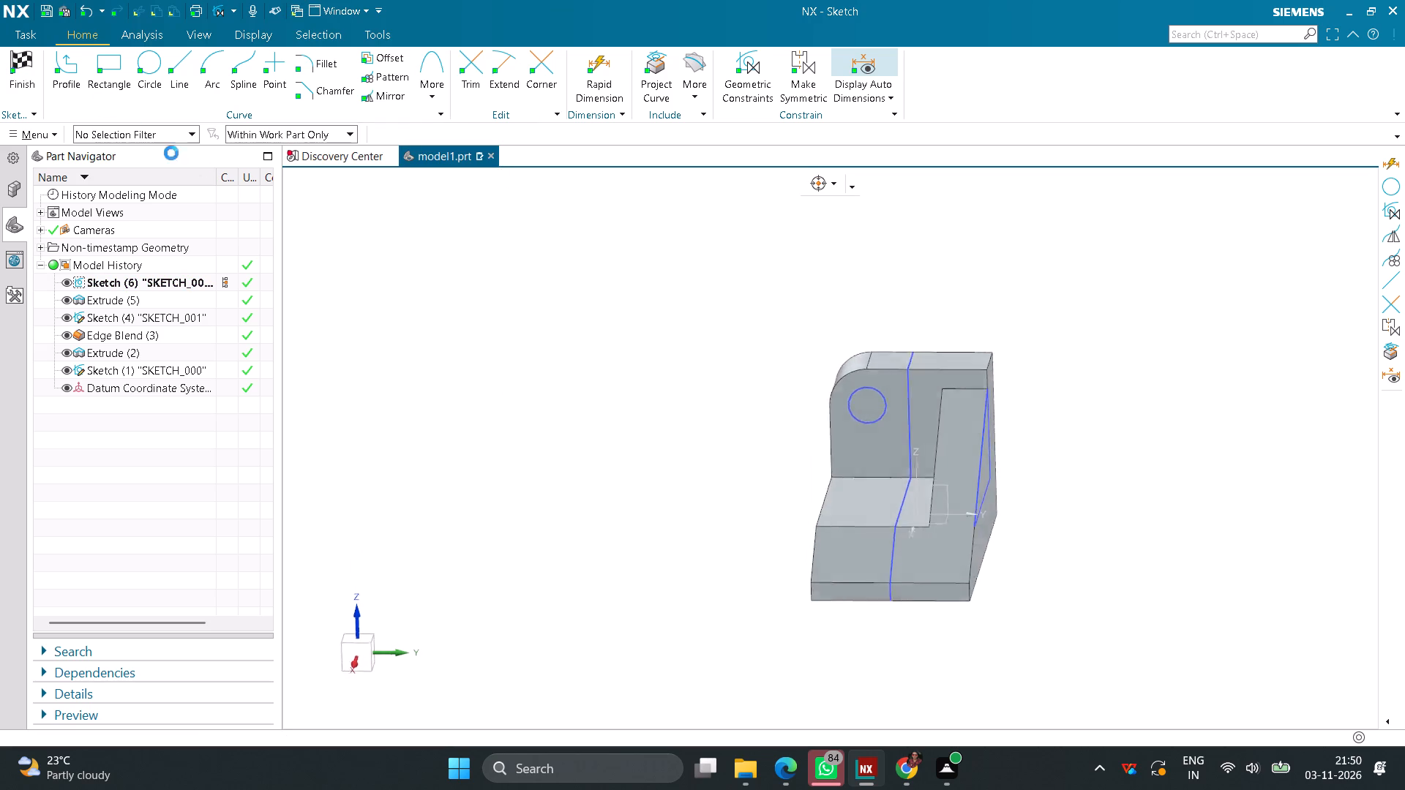
# Extrude the circle 24 mm in the reversed direction to cut a hole in the upright.
pyautogui.click(123, 80)
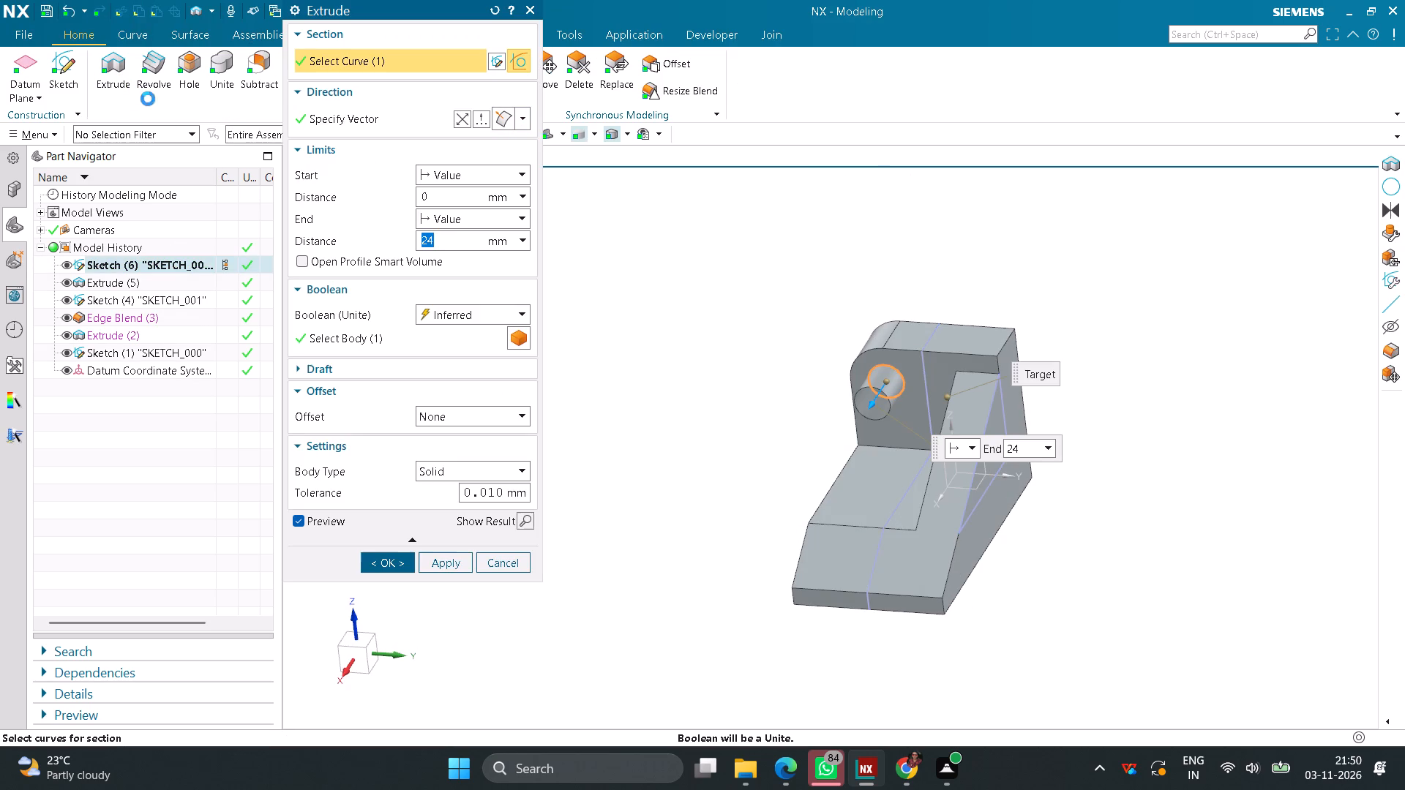
pyautogui.click(461, 127)
pyautogui.click(377, 563)
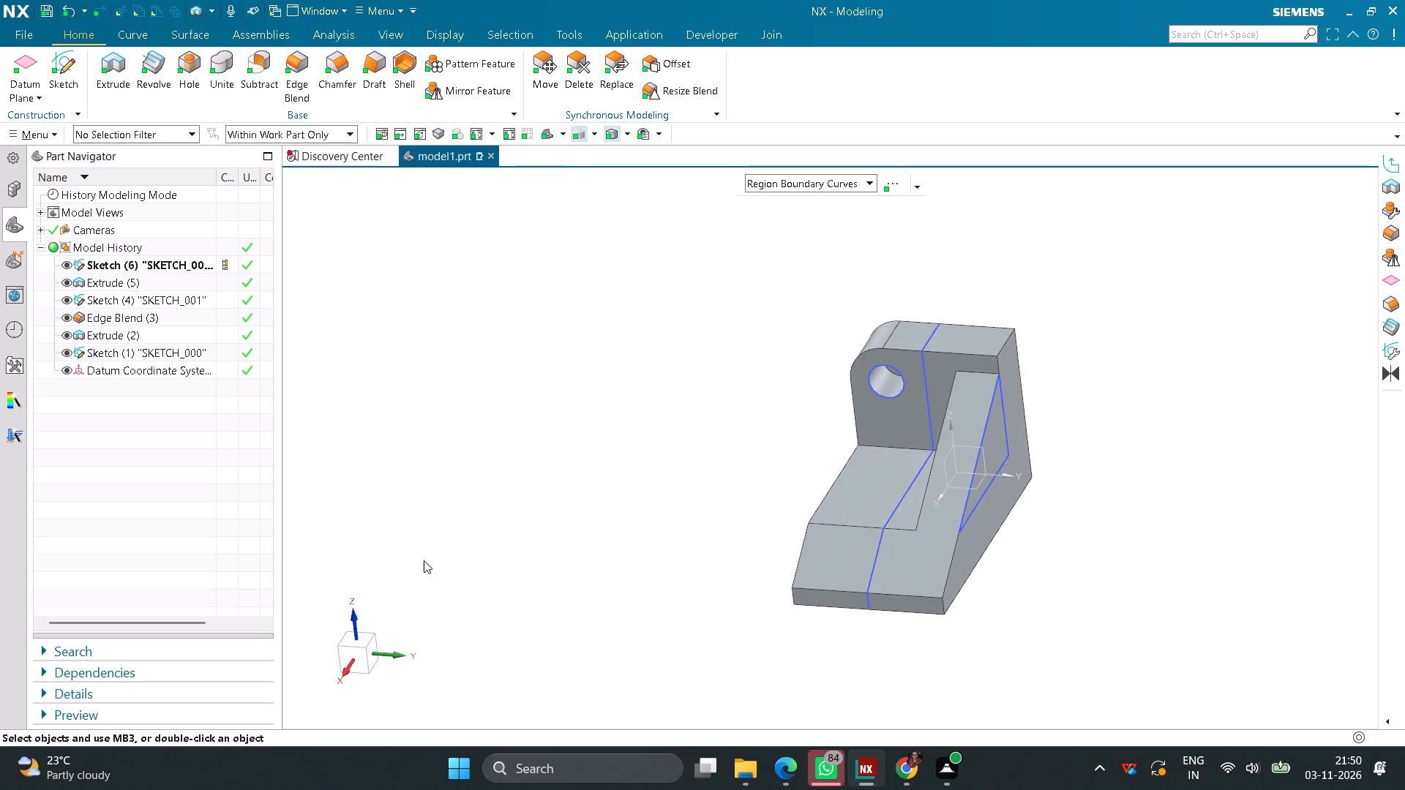
# Edit the upright's hole extrusion and set its end distance to 30 mm.
pyautogui.moveTo(522, 569); pyautogui.dragTo(571, 557, button='middle')
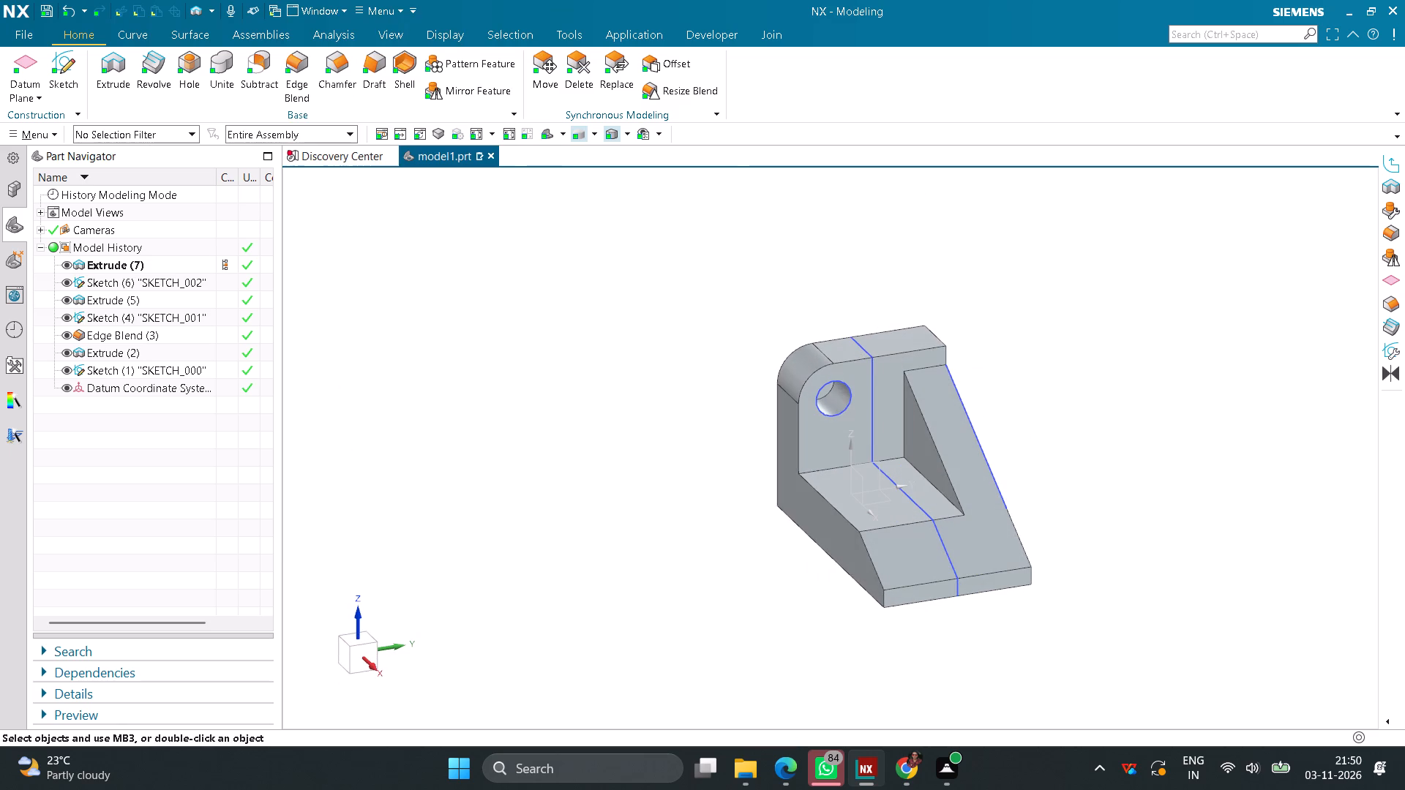
pyautogui.doubleClick(135, 264)
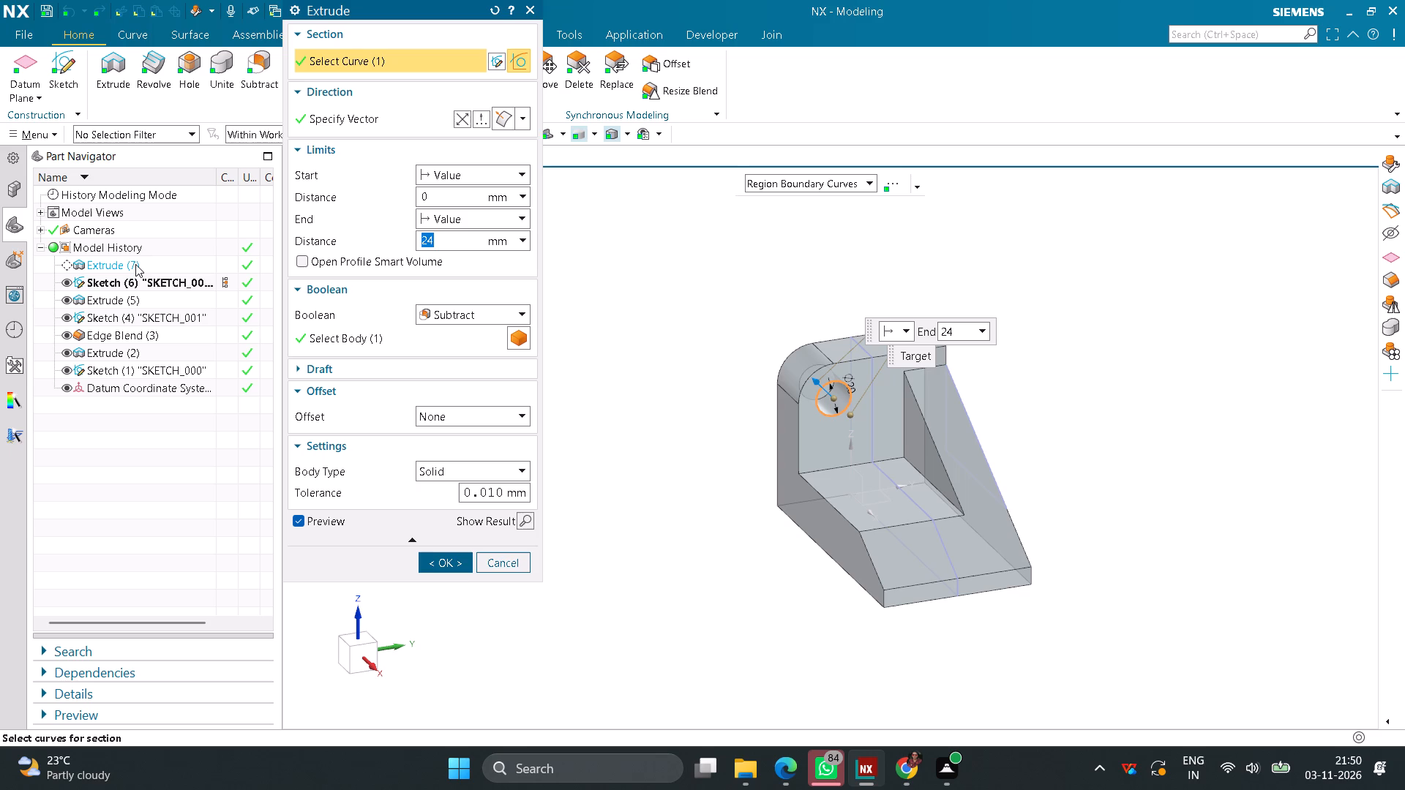
pyautogui.write('30')
pyautogui.press('Return')
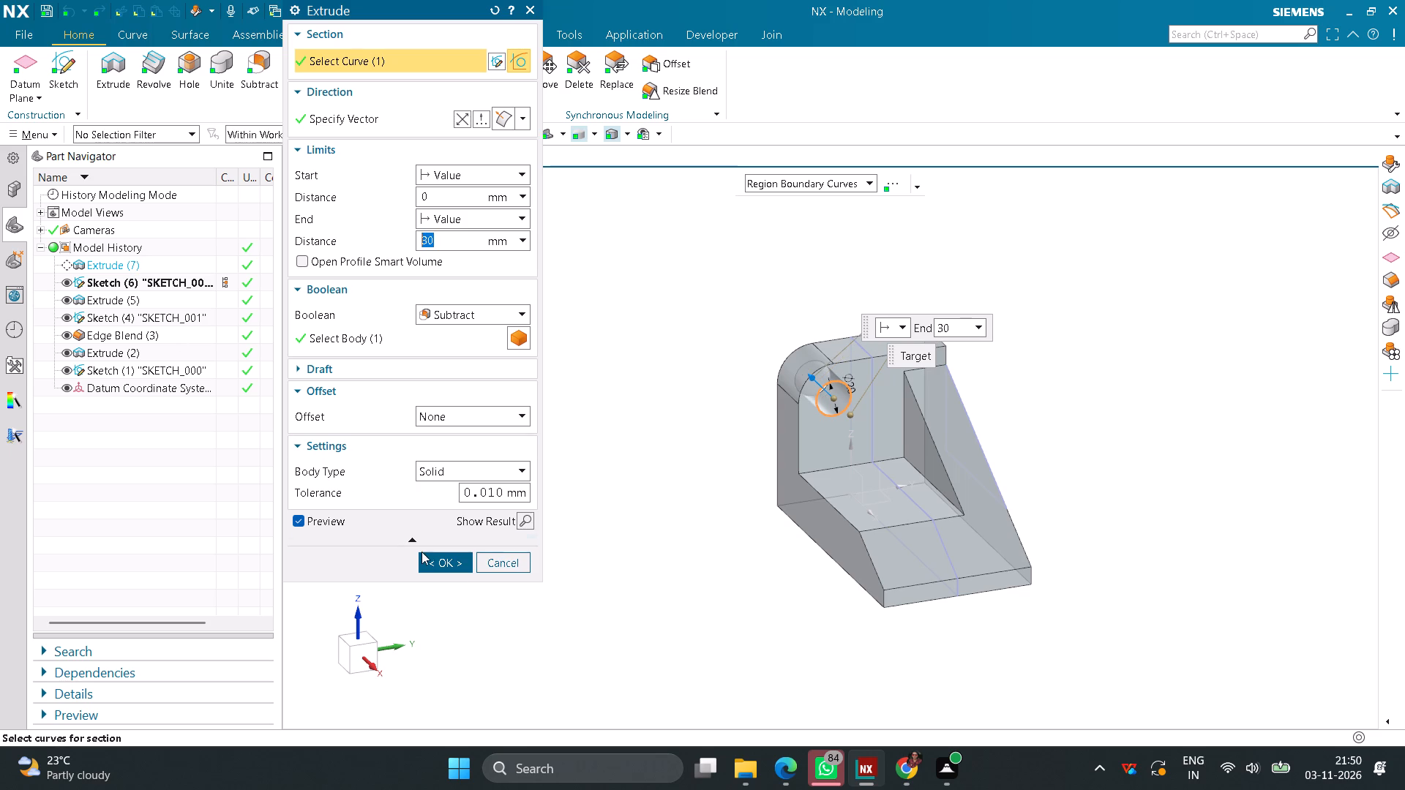
pyautogui.click(433, 560)
# On the base's flat top face, sketch two 20 mm diameter circles side by side, centred about 20 mm from the outer long edge.
pyautogui.moveTo(630, 557); pyautogui.dragTo(633, 540, button='middle')
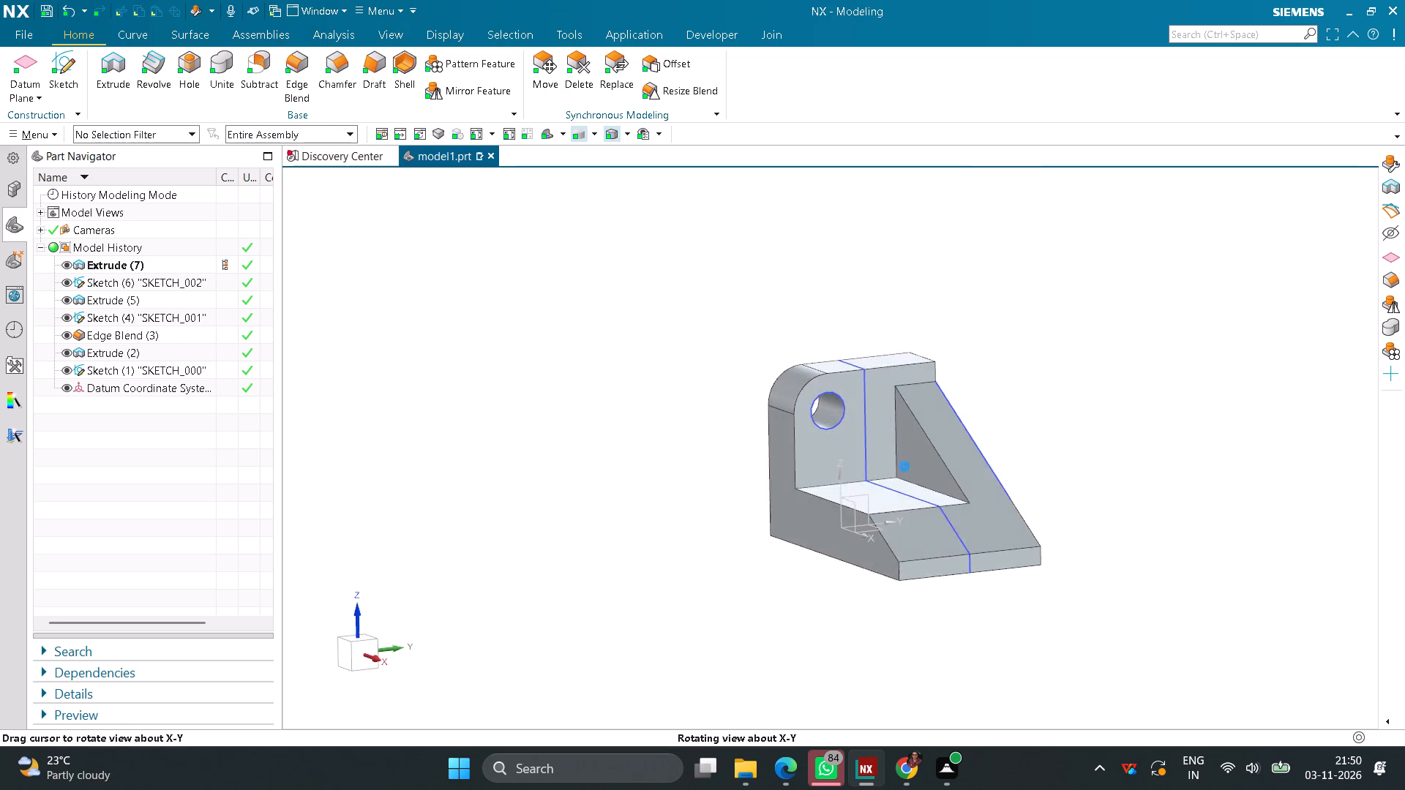
pyautogui.moveTo(633, 540); pyautogui.dragTo(652, 558, button='middle')
pyautogui.click(72, 84)
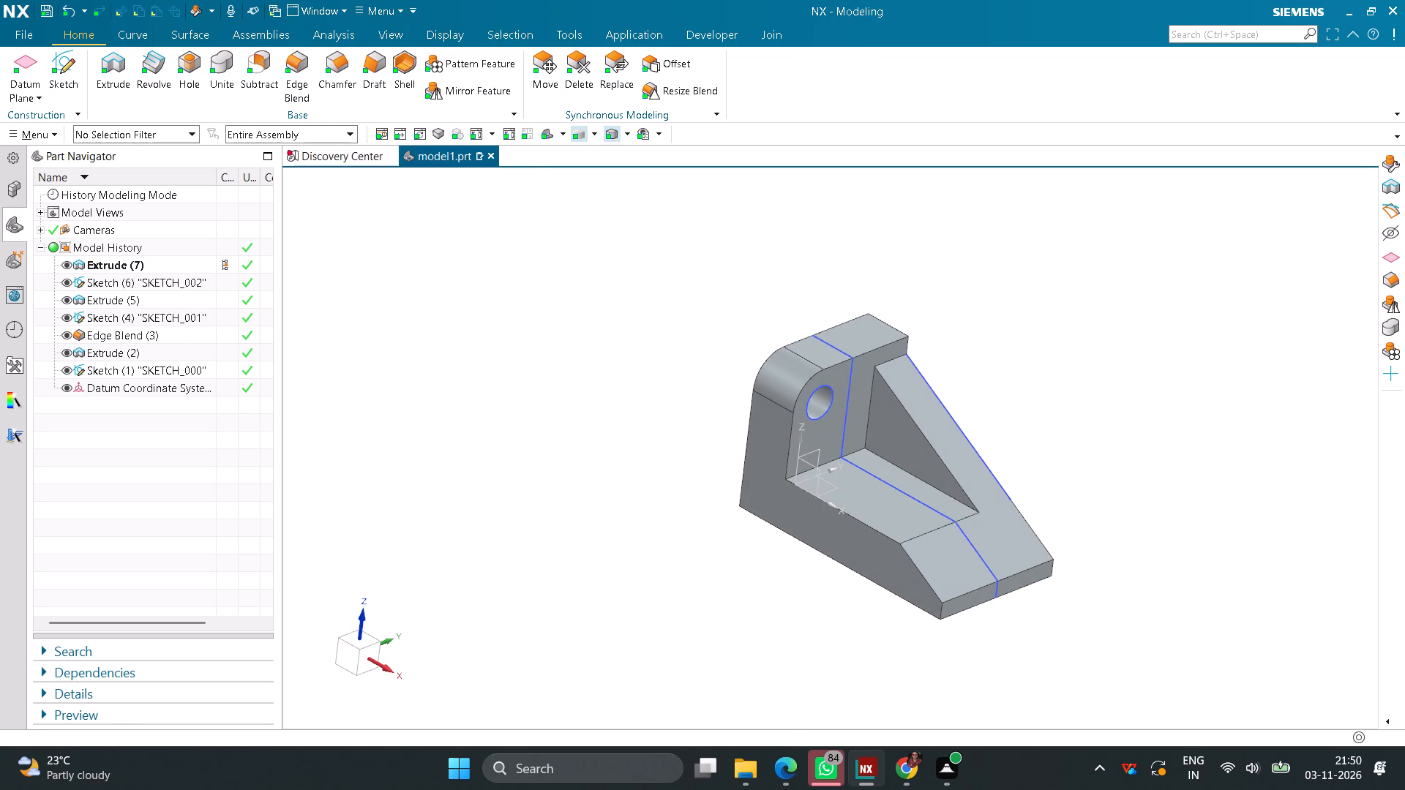
pyautogui.click(885, 506)
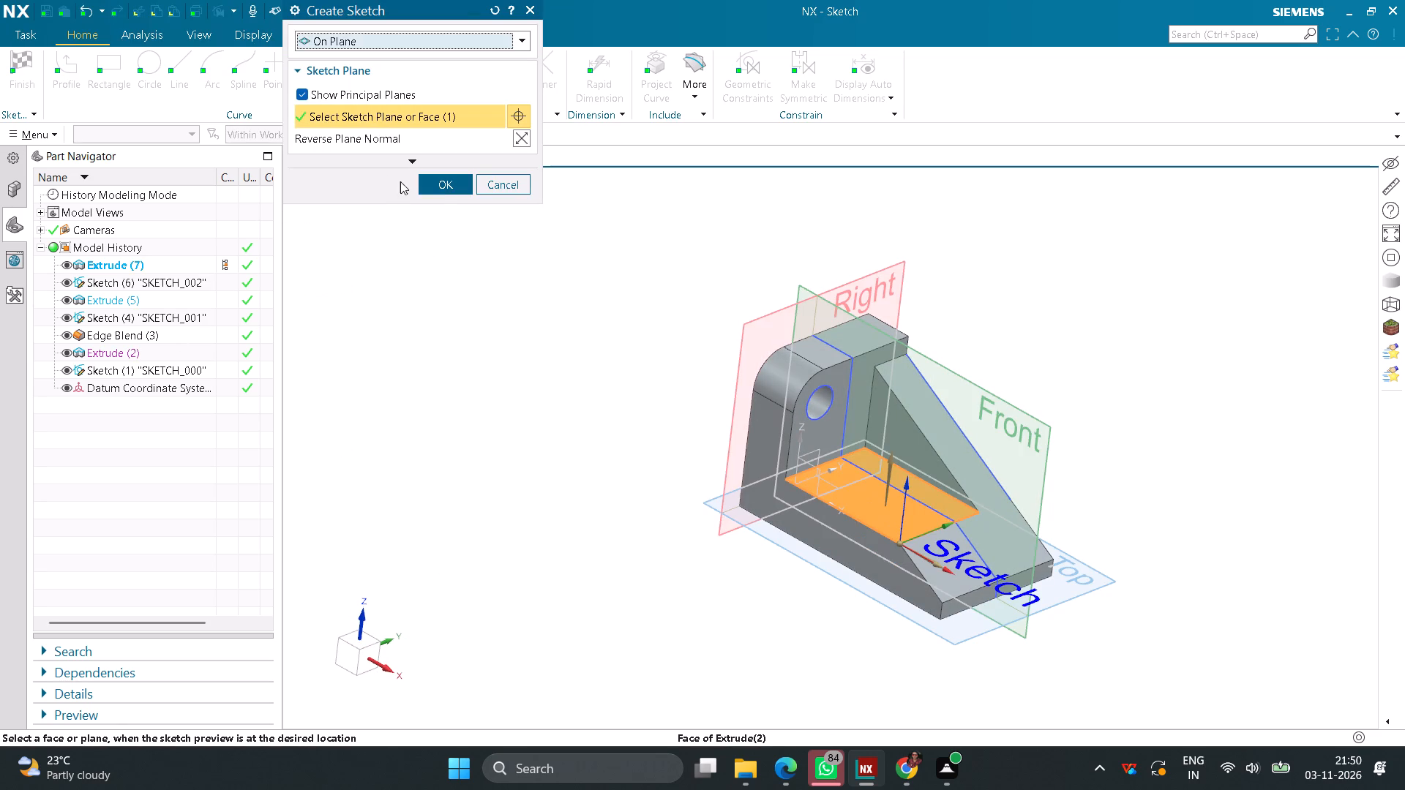
pyautogui.click(450, 189)
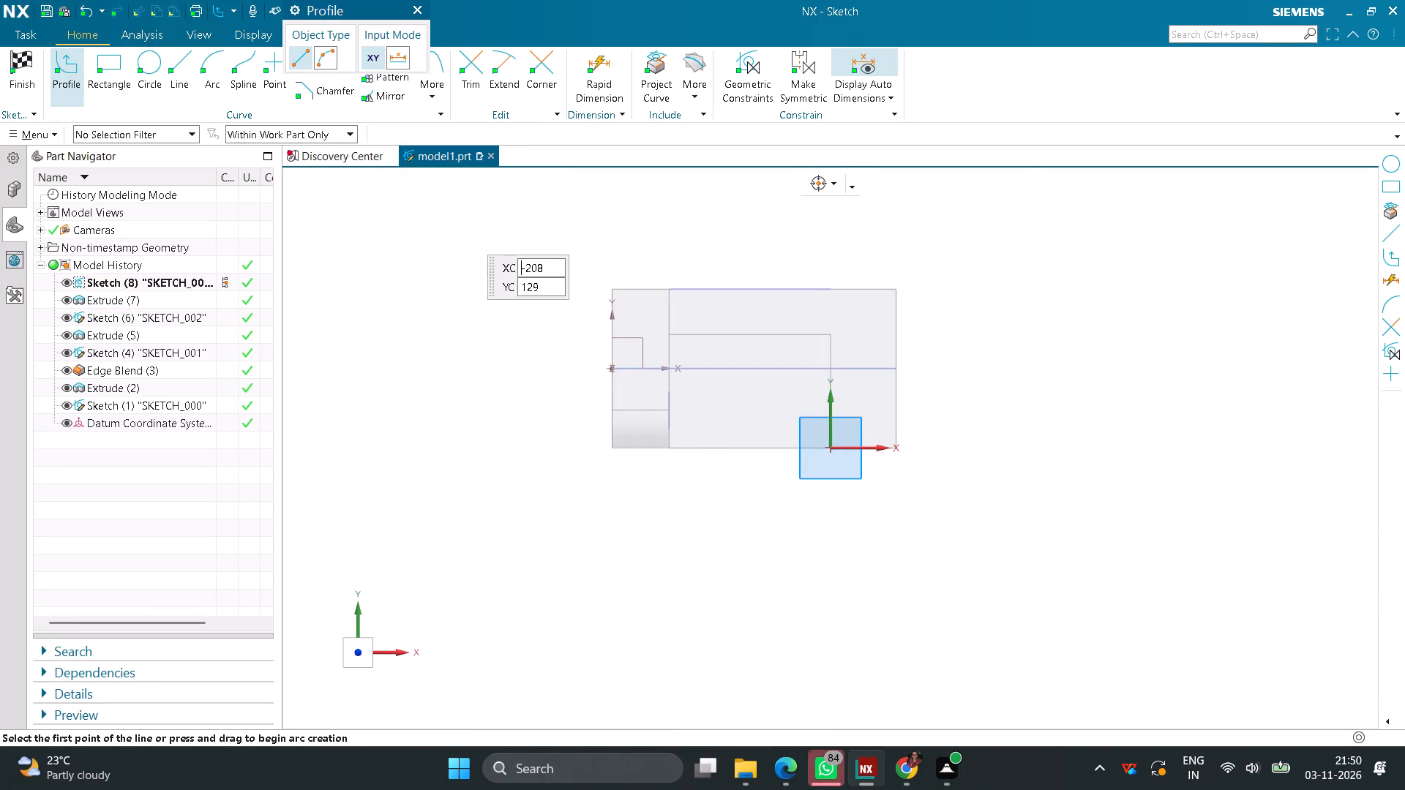
pyautogui.click(155, 71)
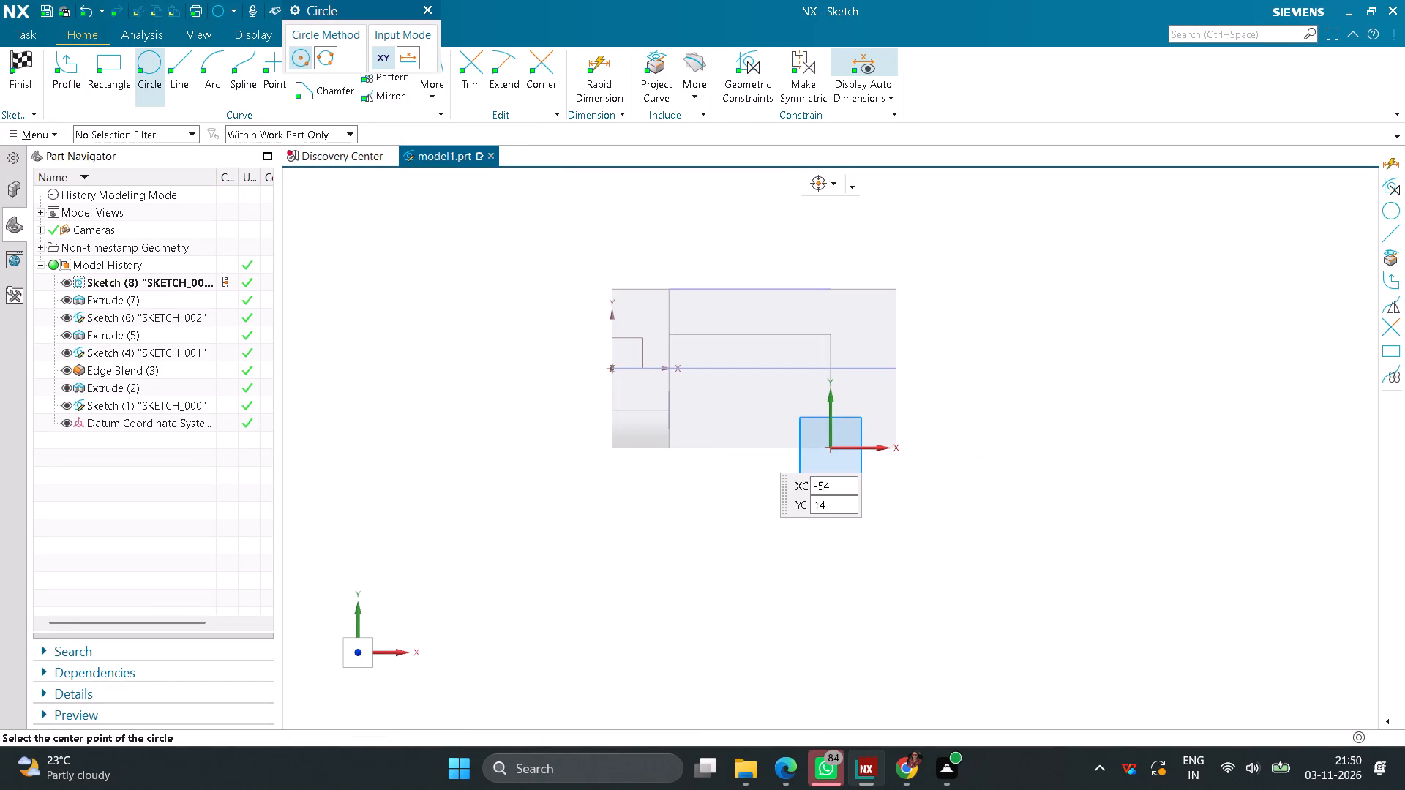
pyautogui.click(716, 411)
pyautogui.write('20')
pyautogui.press('Return')
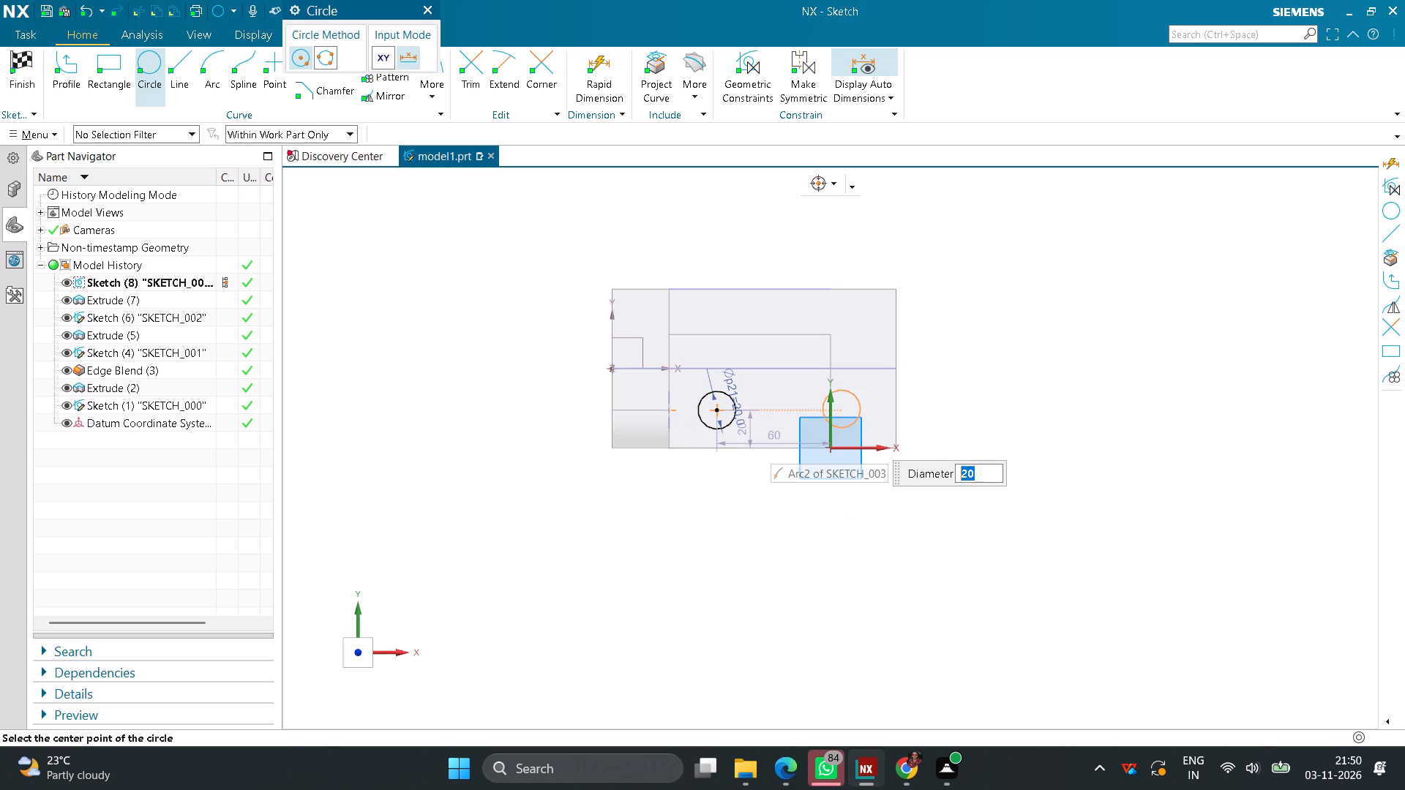
pyautogui.click(813, 413)
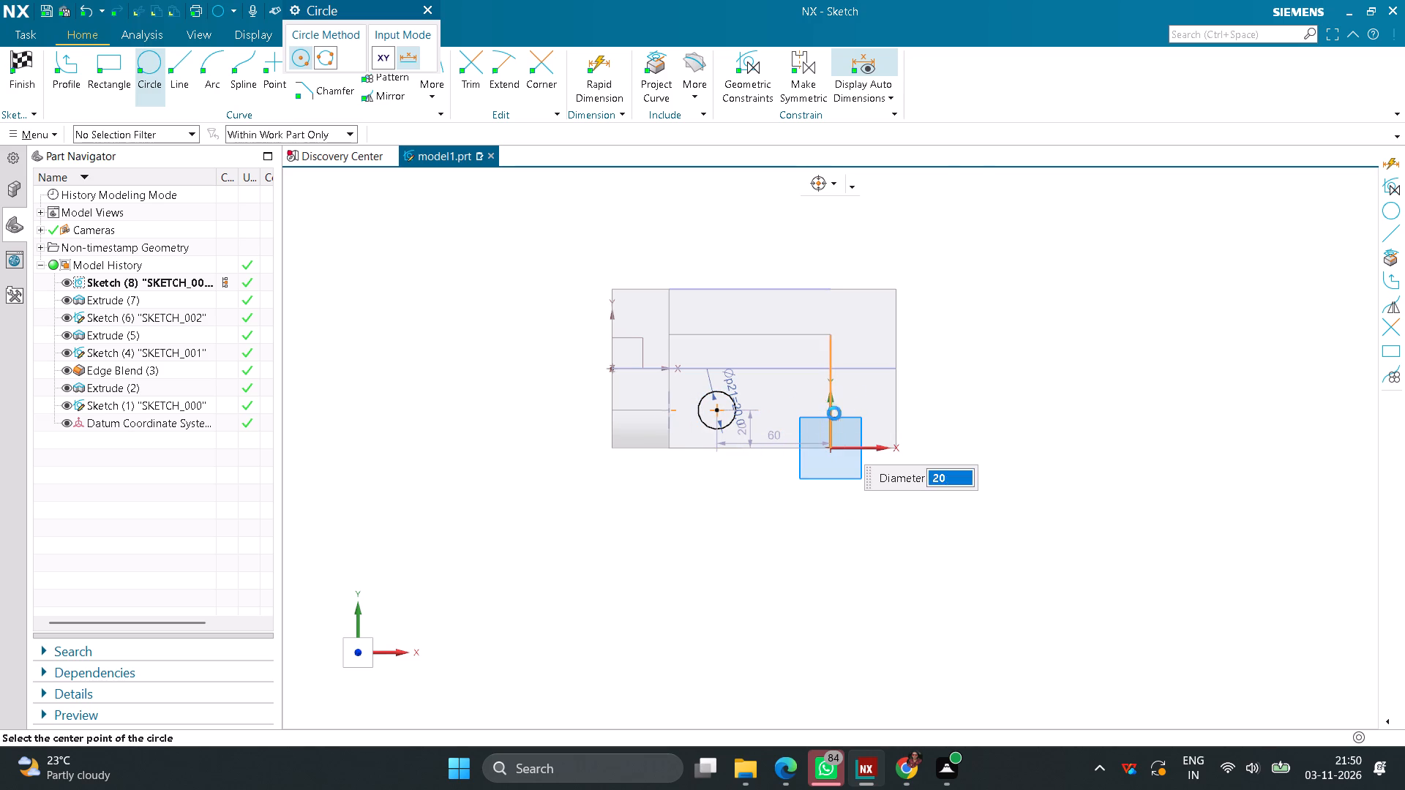
pyautogui.moveTo(992, 436); pyautogui.dragTo(993, 445, button='middle')
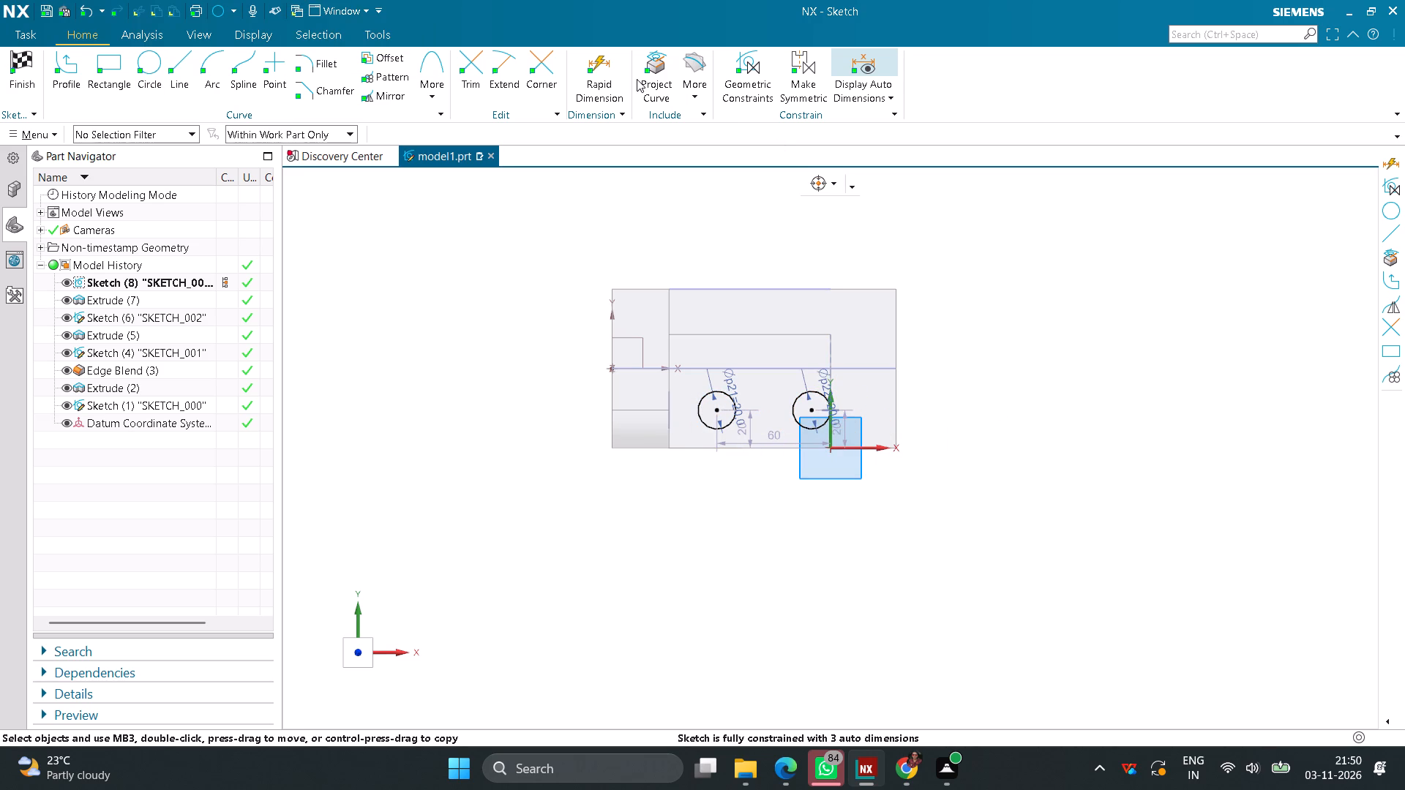
# With an inferred Rapid Dimension, set the centre of the circle nearest the upright 20 mm from the upright's face.
pyautogui.click(597, 78)
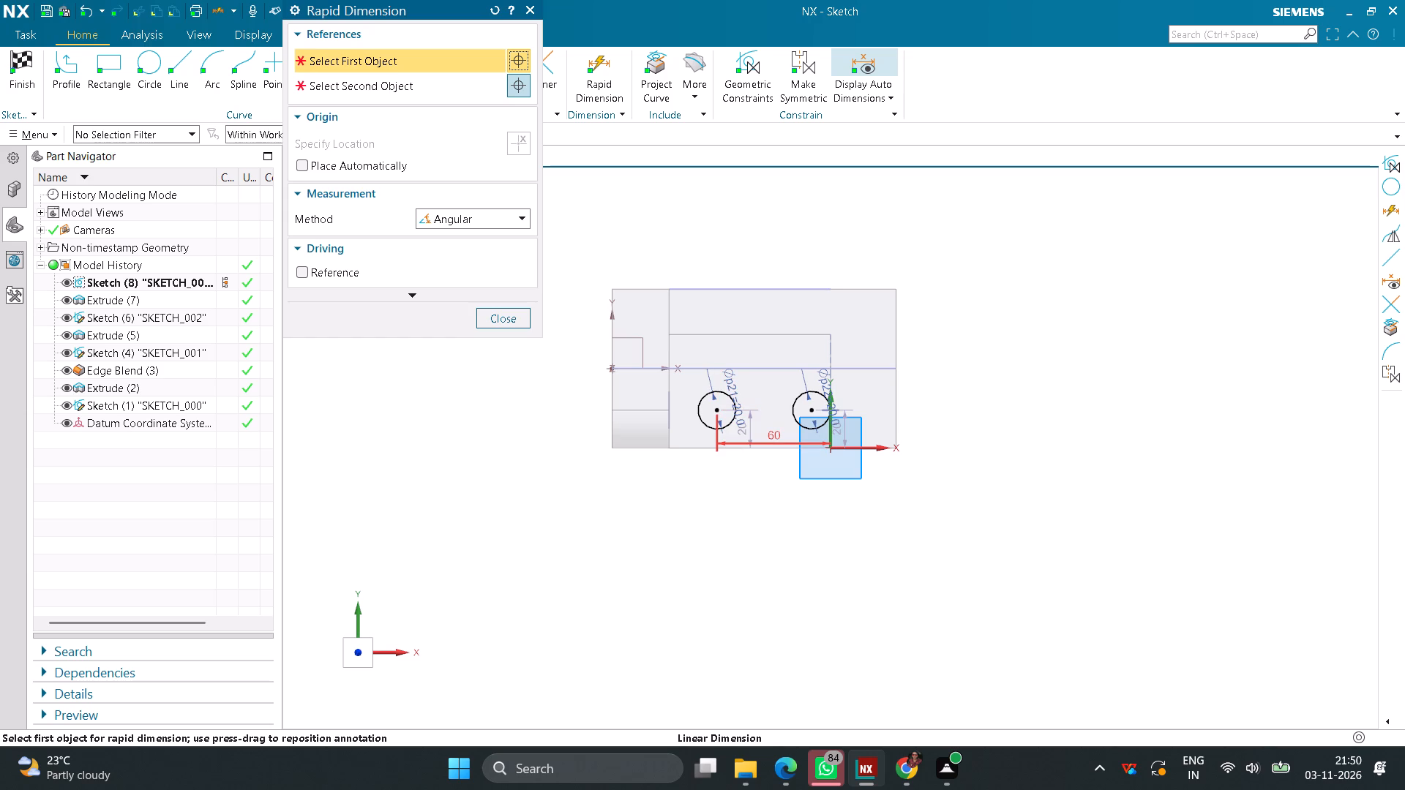
pyautogui.click(510, 215)
pyautogui.click(486, 241)
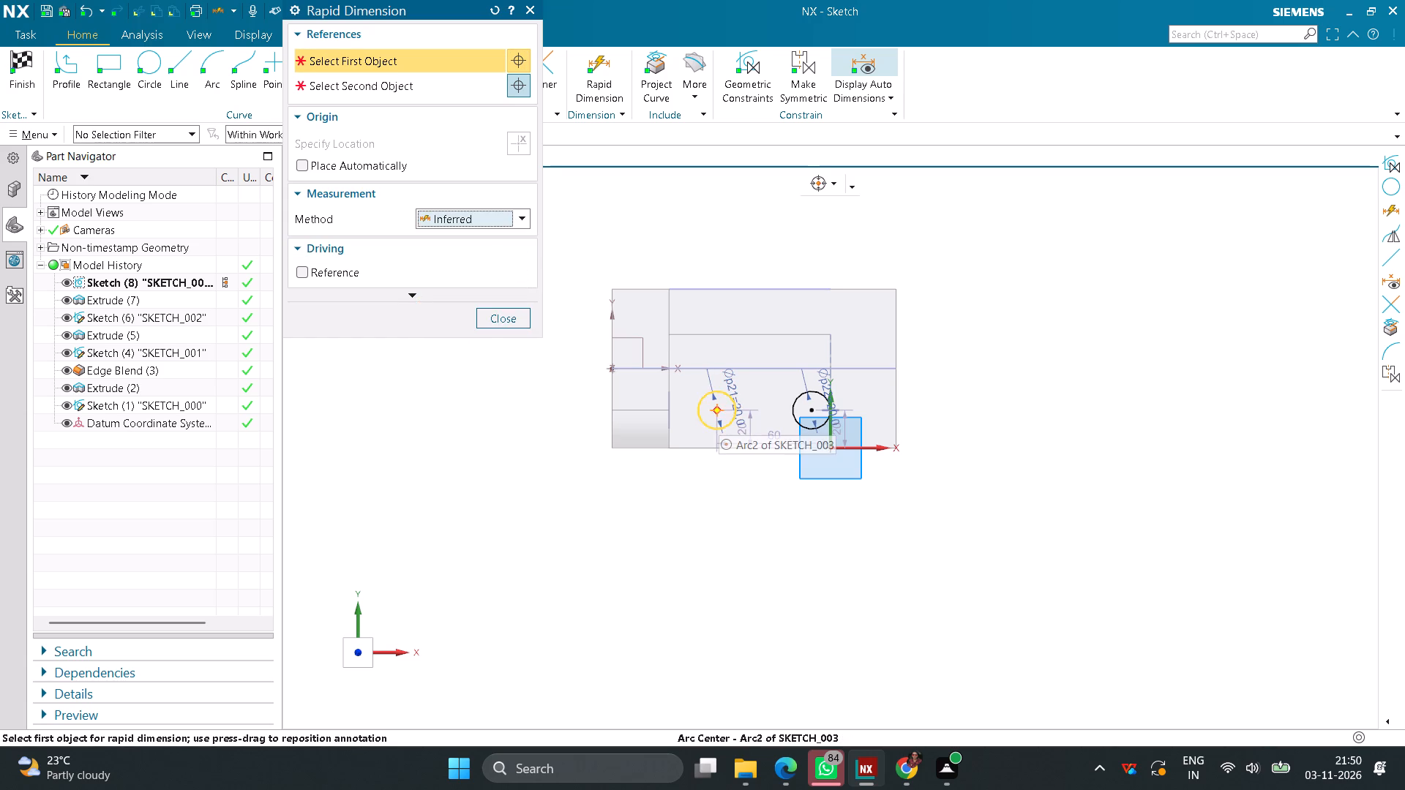
pyautogui.click(718, 413)
pyautogui.click(668, 394)
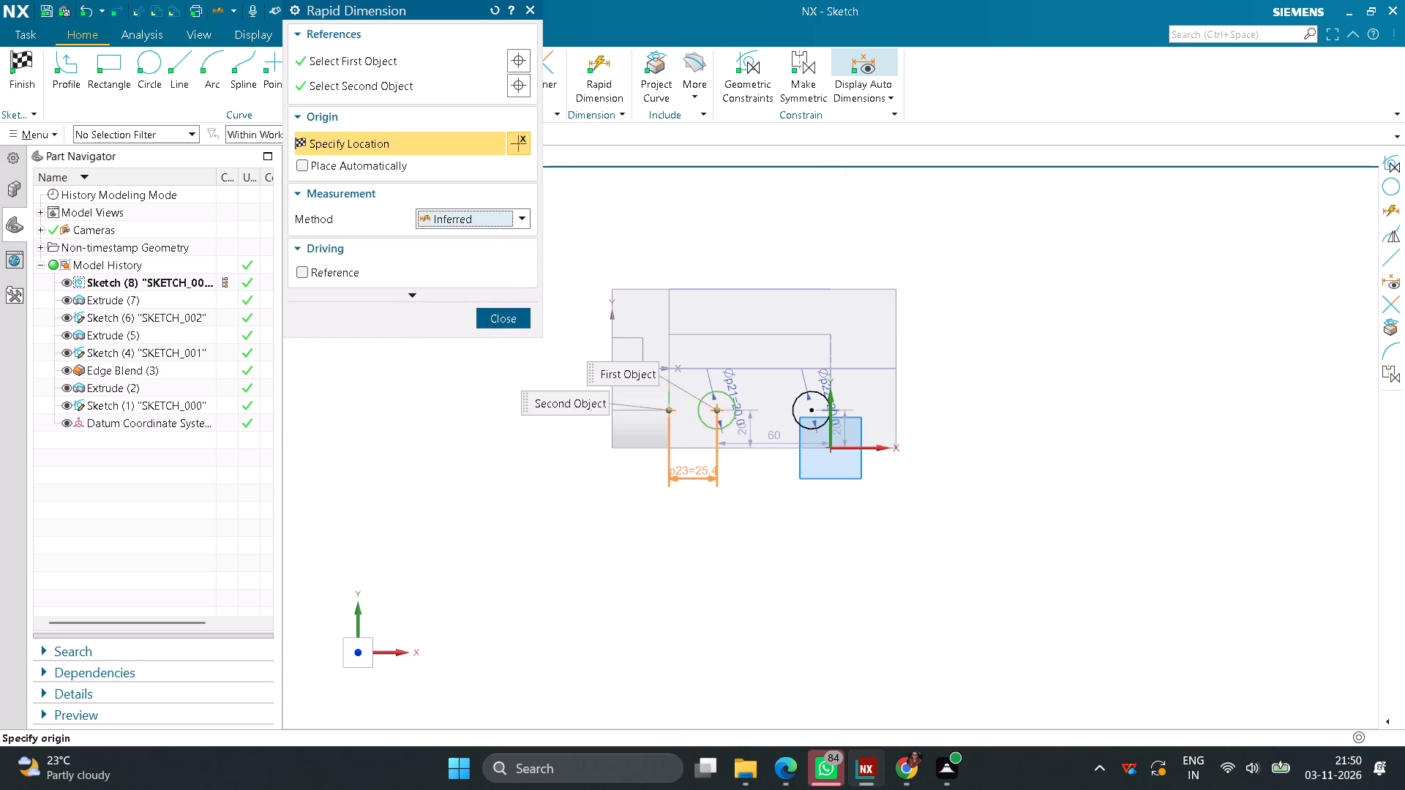
pyautogui.click(689, 470)
pyautogui.write('20')
pyautogui.press('Return')
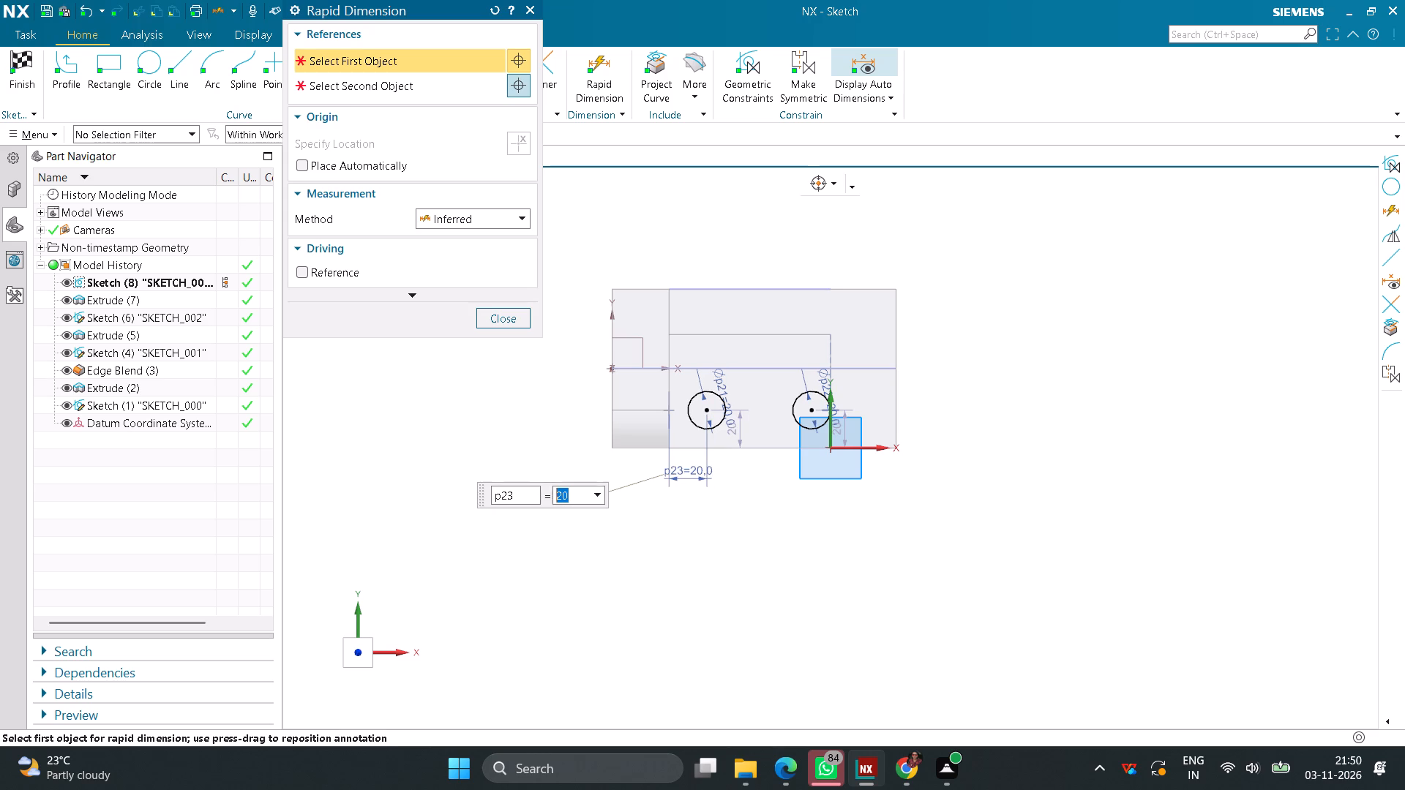
# Dimension the distance between the centres of the two base circles and set it to 45 mm.
pyautogui.click(711, 407)
pyautogui.click(816, 413)
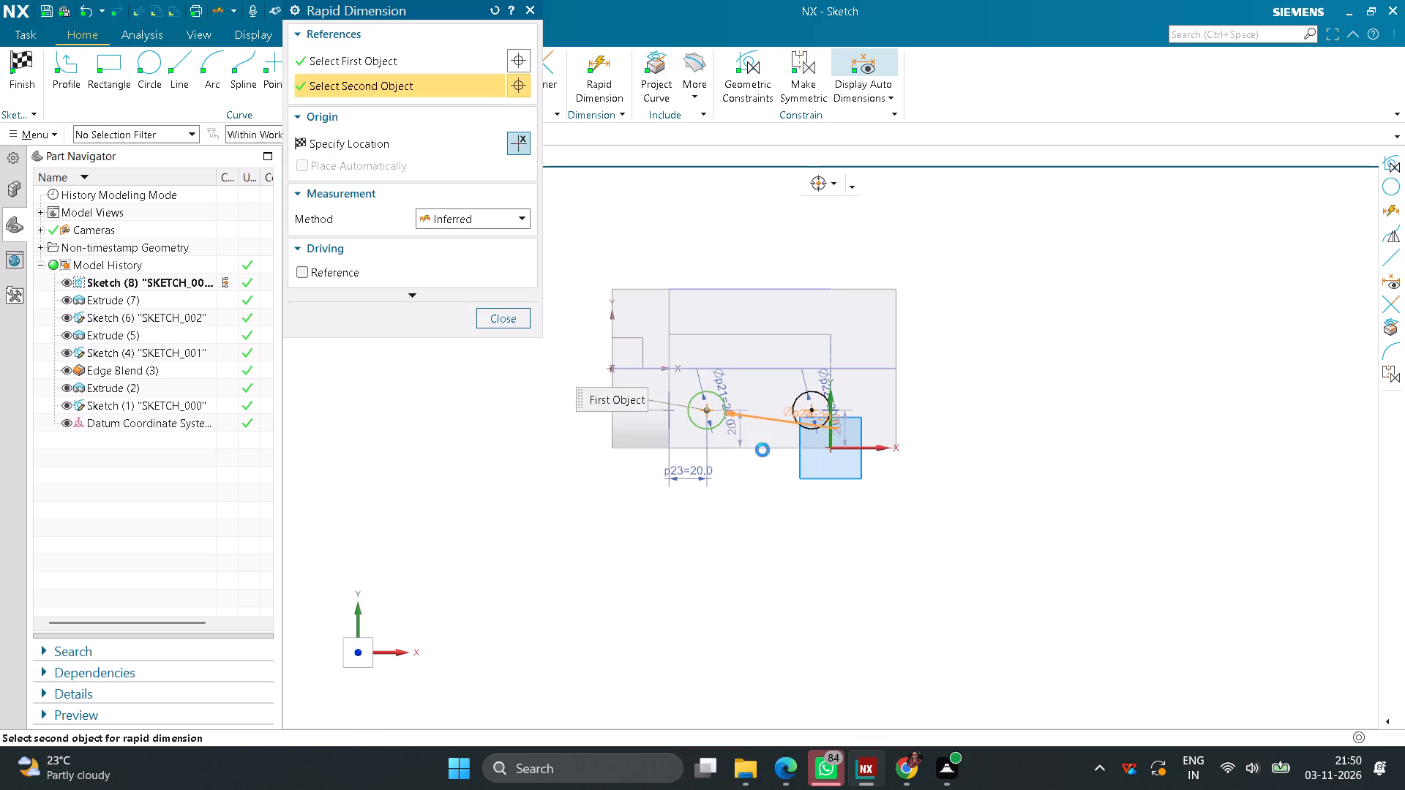
pyautogui.click(740, 508)
pyautogui.click(706, 427)
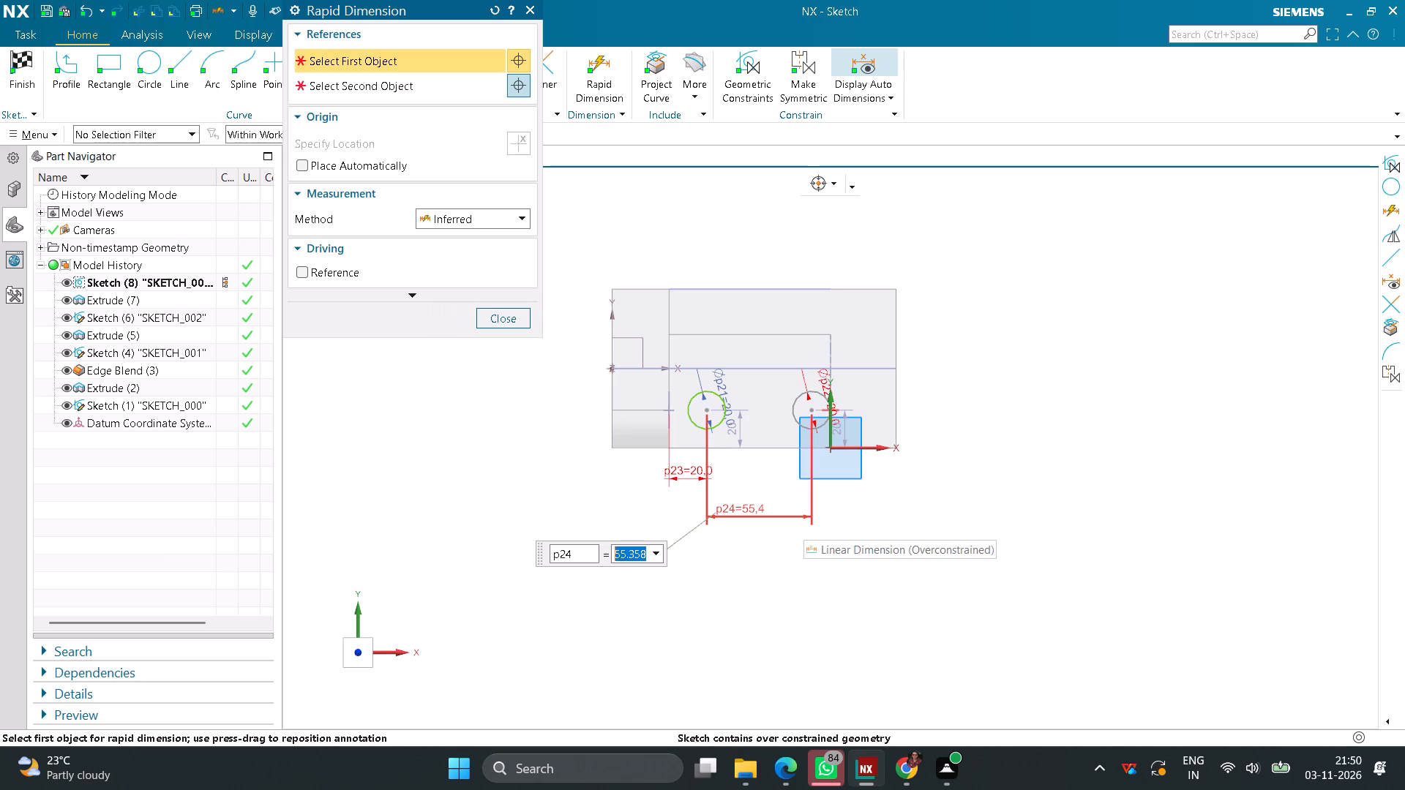
pyautogui.write('45')
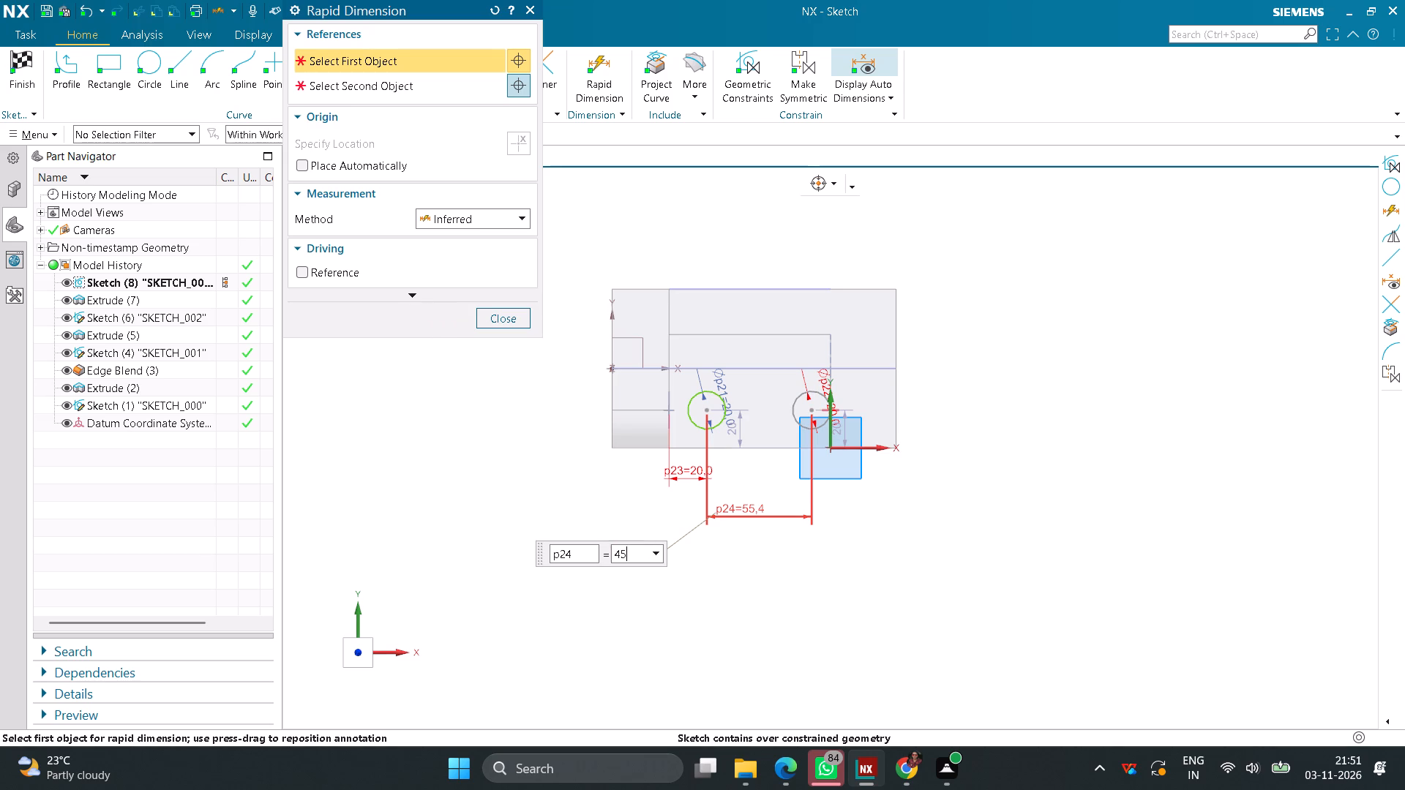
pyautogui.press('Return')
pyautogui.click(520, 325)
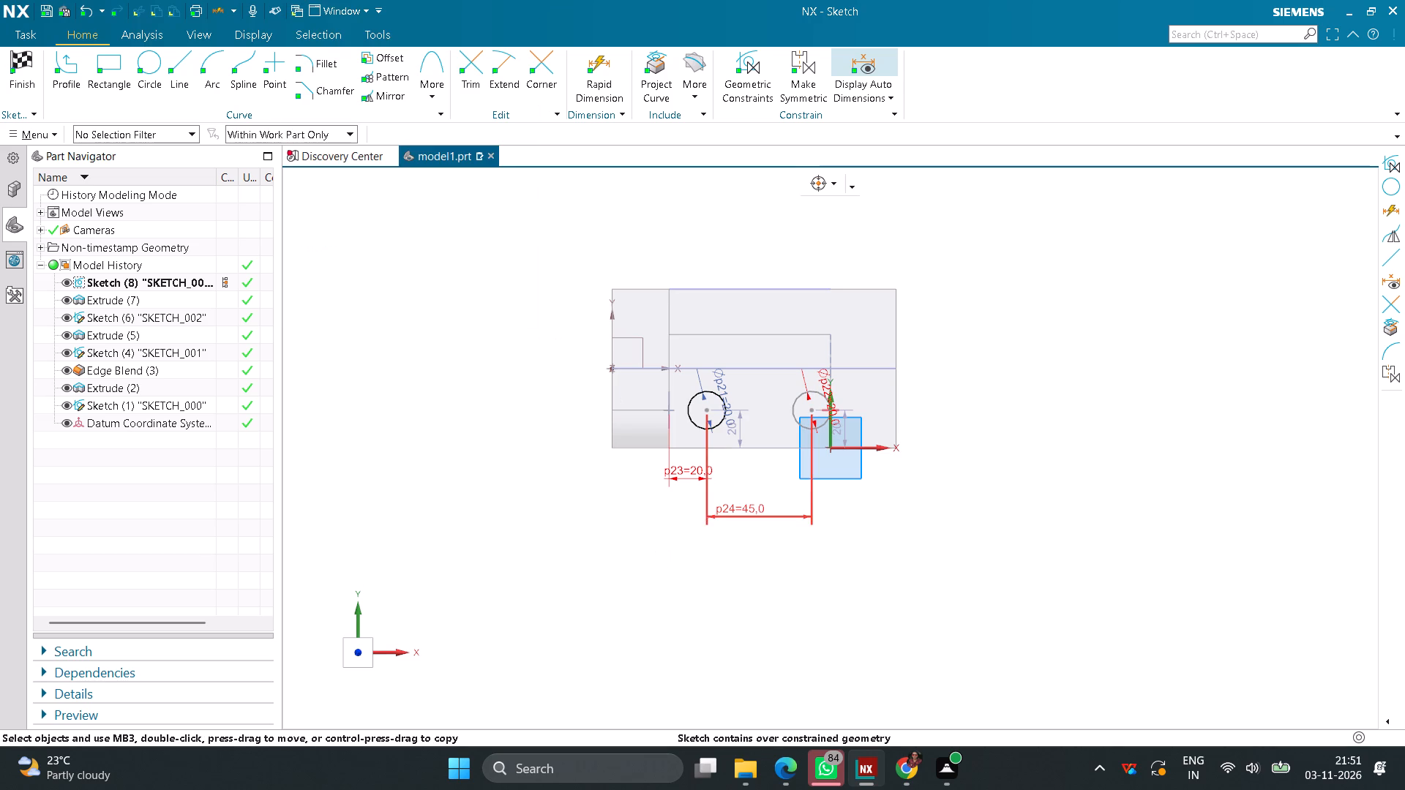
# Delete the overconstraining tangent constraint on the circle farthest from the upright and finish the sketch.
pyautogui.press('Delete')
pyautogui.scroll(7, 850, 421)
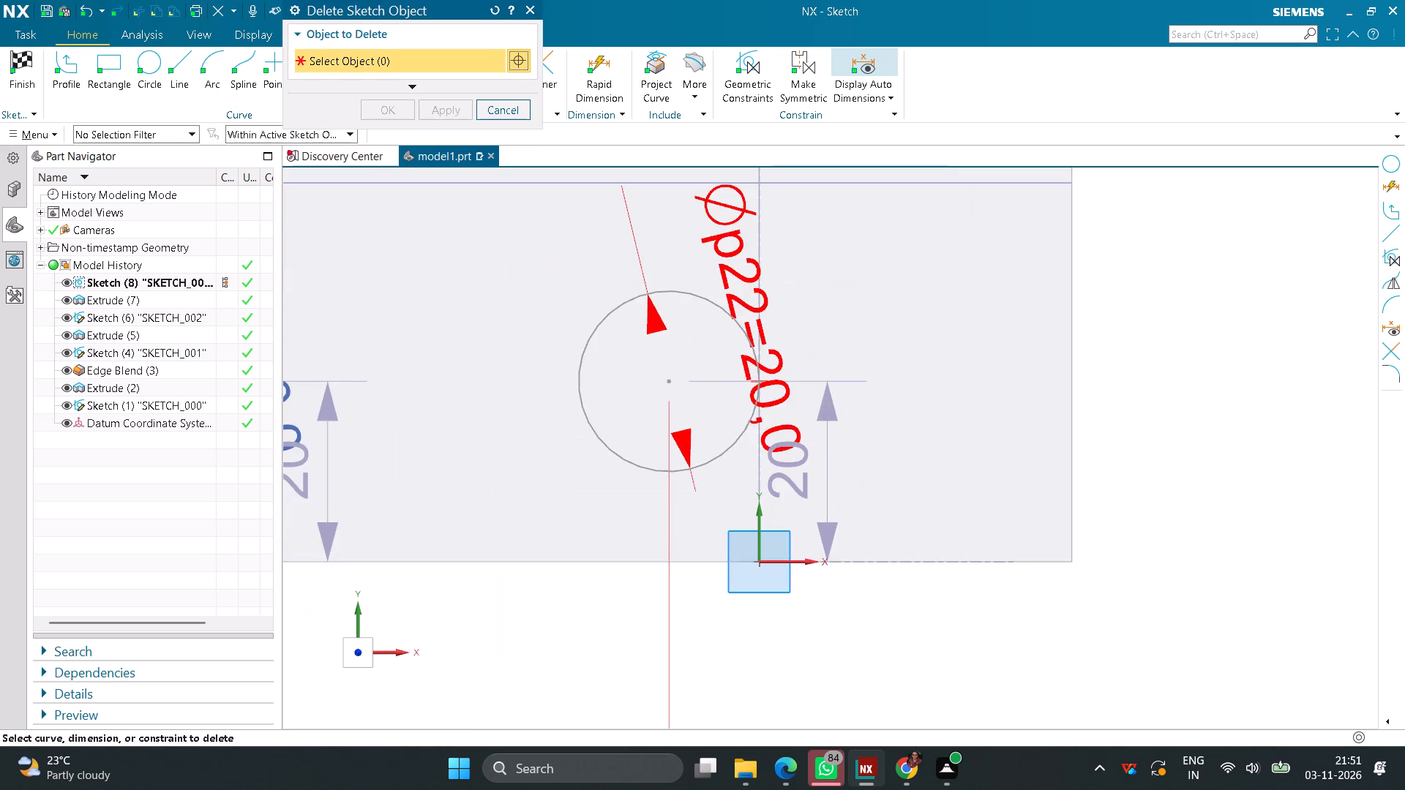
pyautogui.click(765, 385)
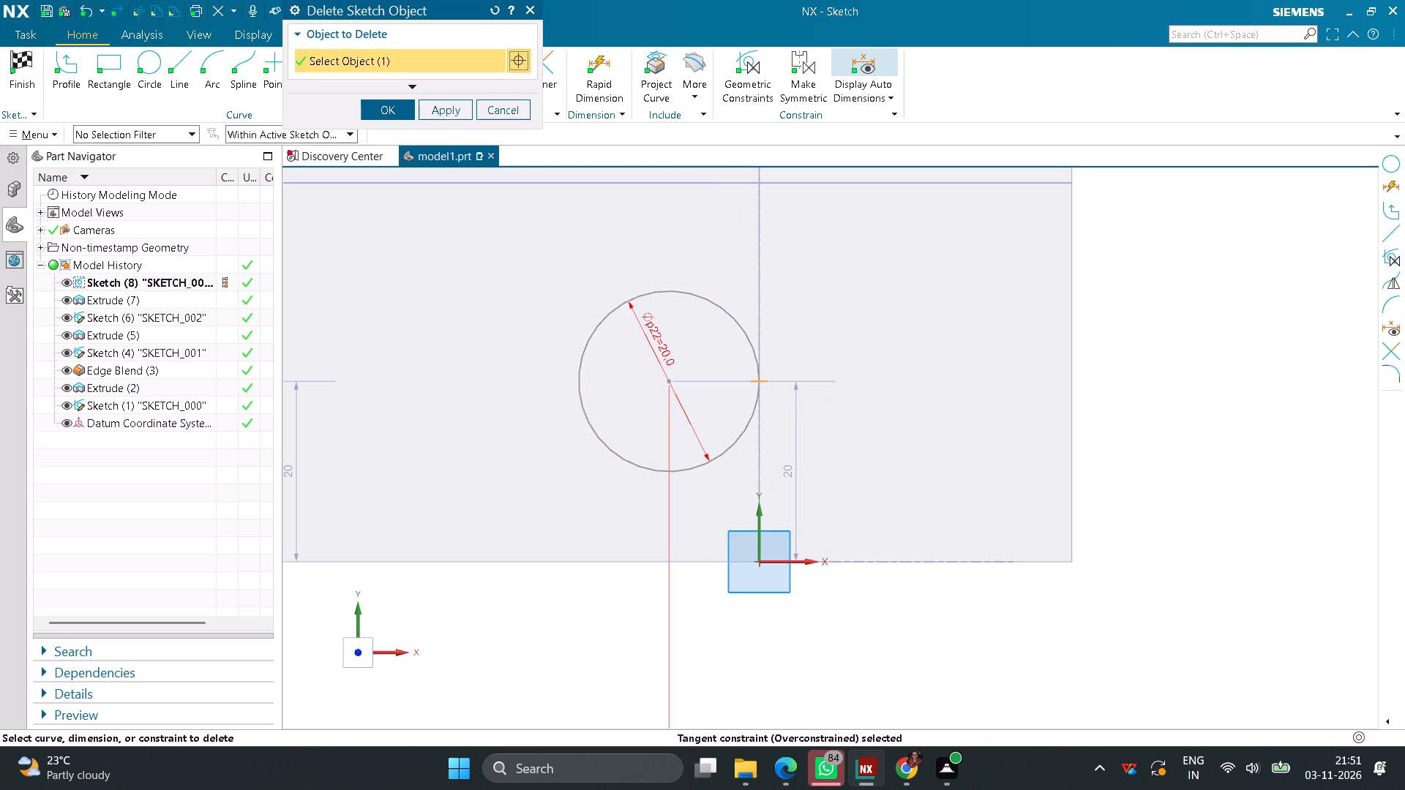
pyautogui.click(393, 116)
pyautogui.scroll(-2, 624, 261)
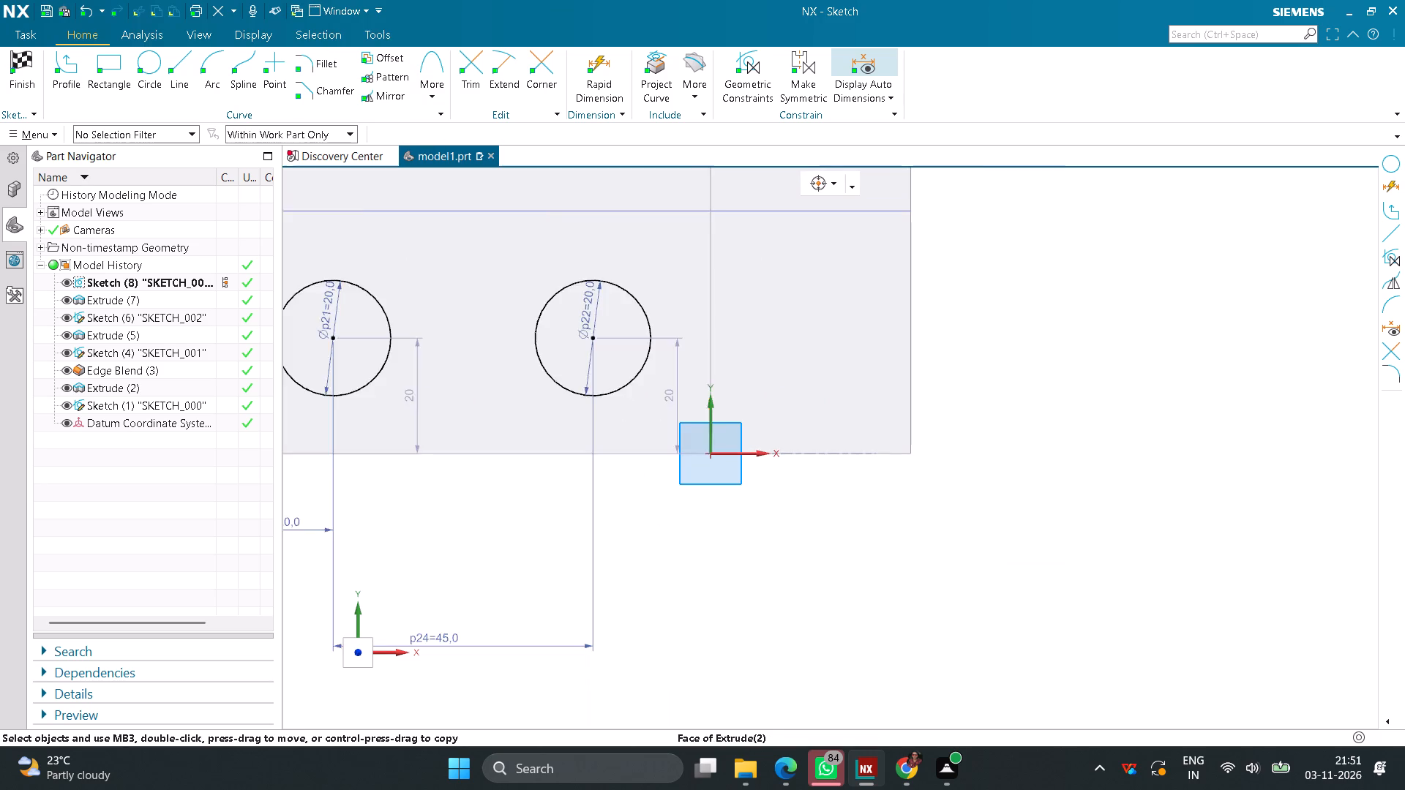
pyautogui.scroll(-3, 768, 409)
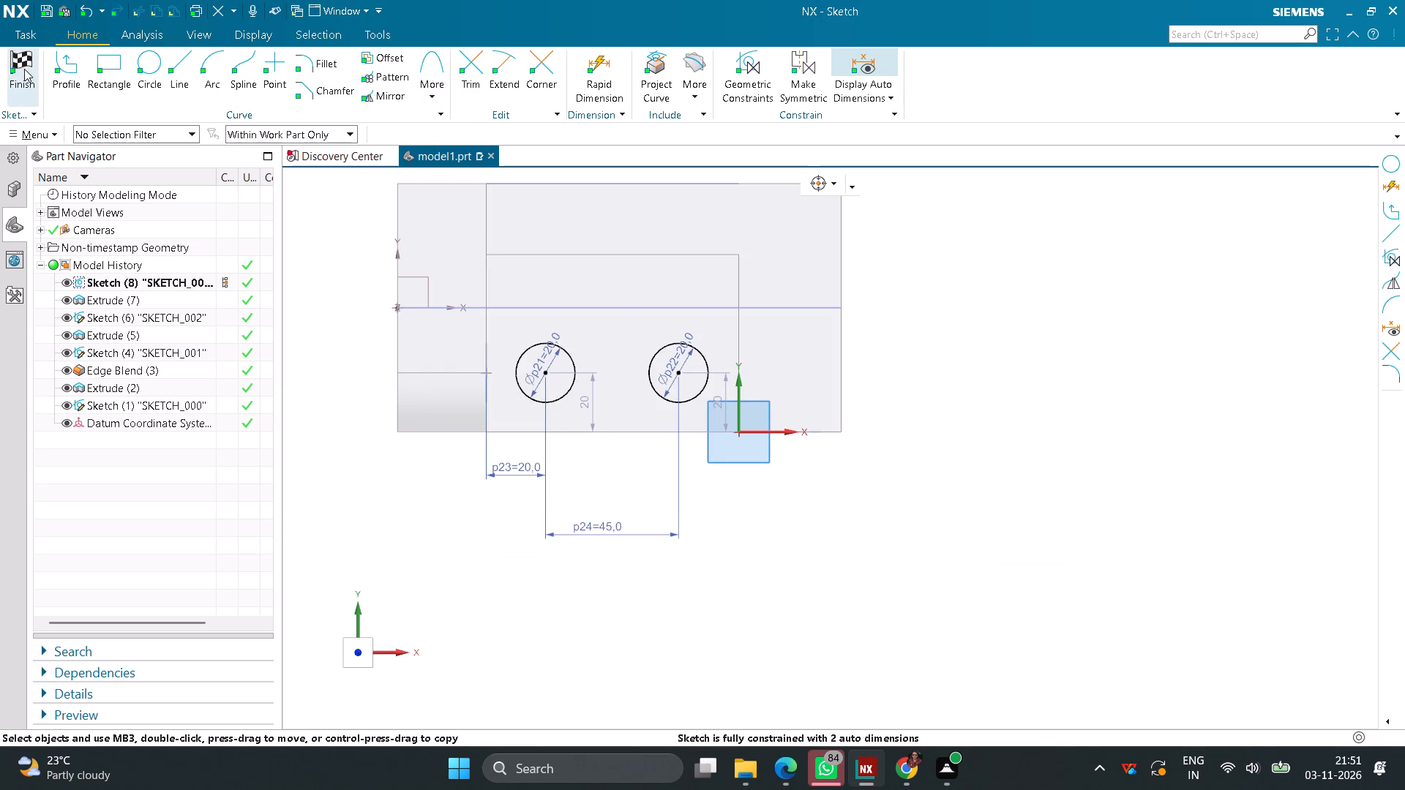
pyautogui.click(24, 69)
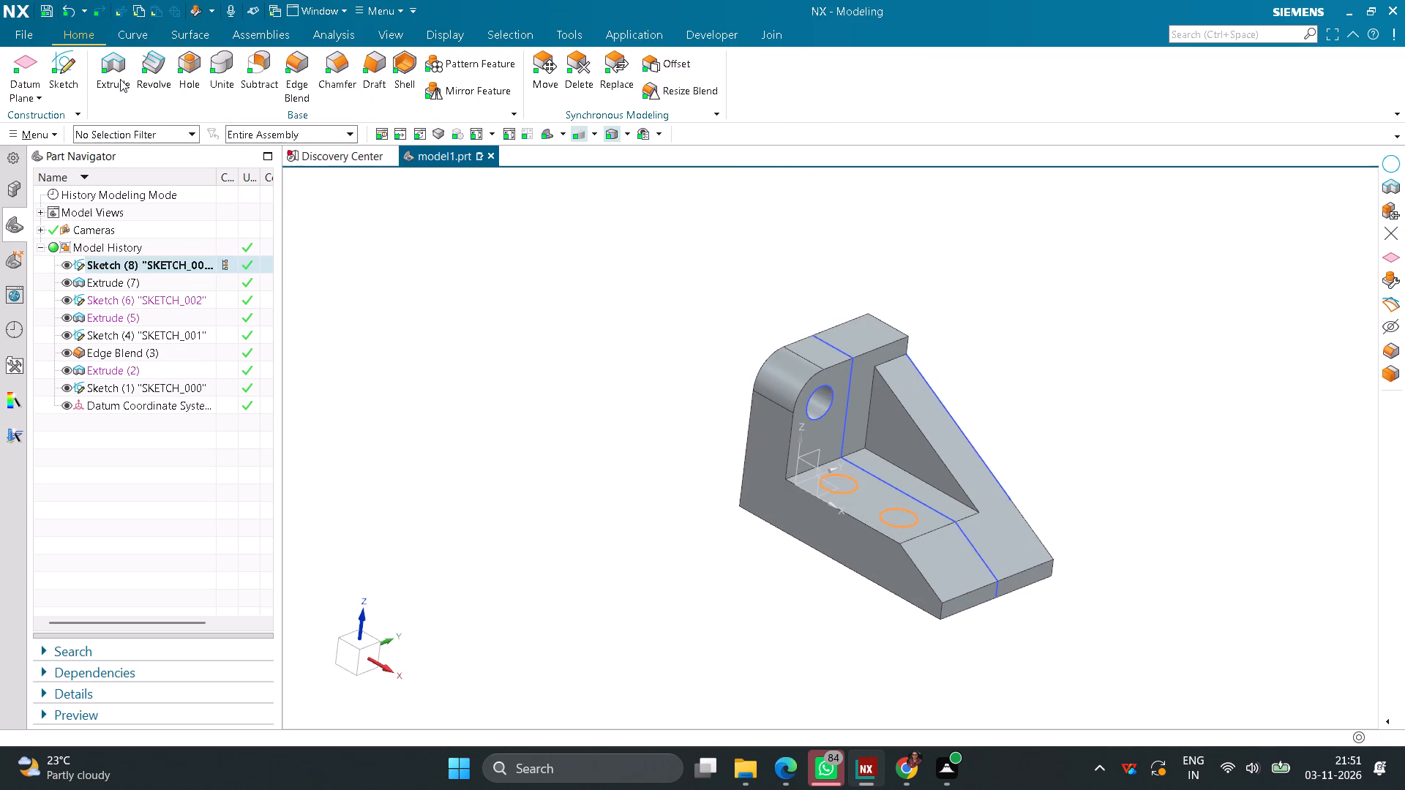
# Extrude both base circles in the reversed direction with the end limit Through All to cut two holes in the base.
pyautogui.click(120, 79)
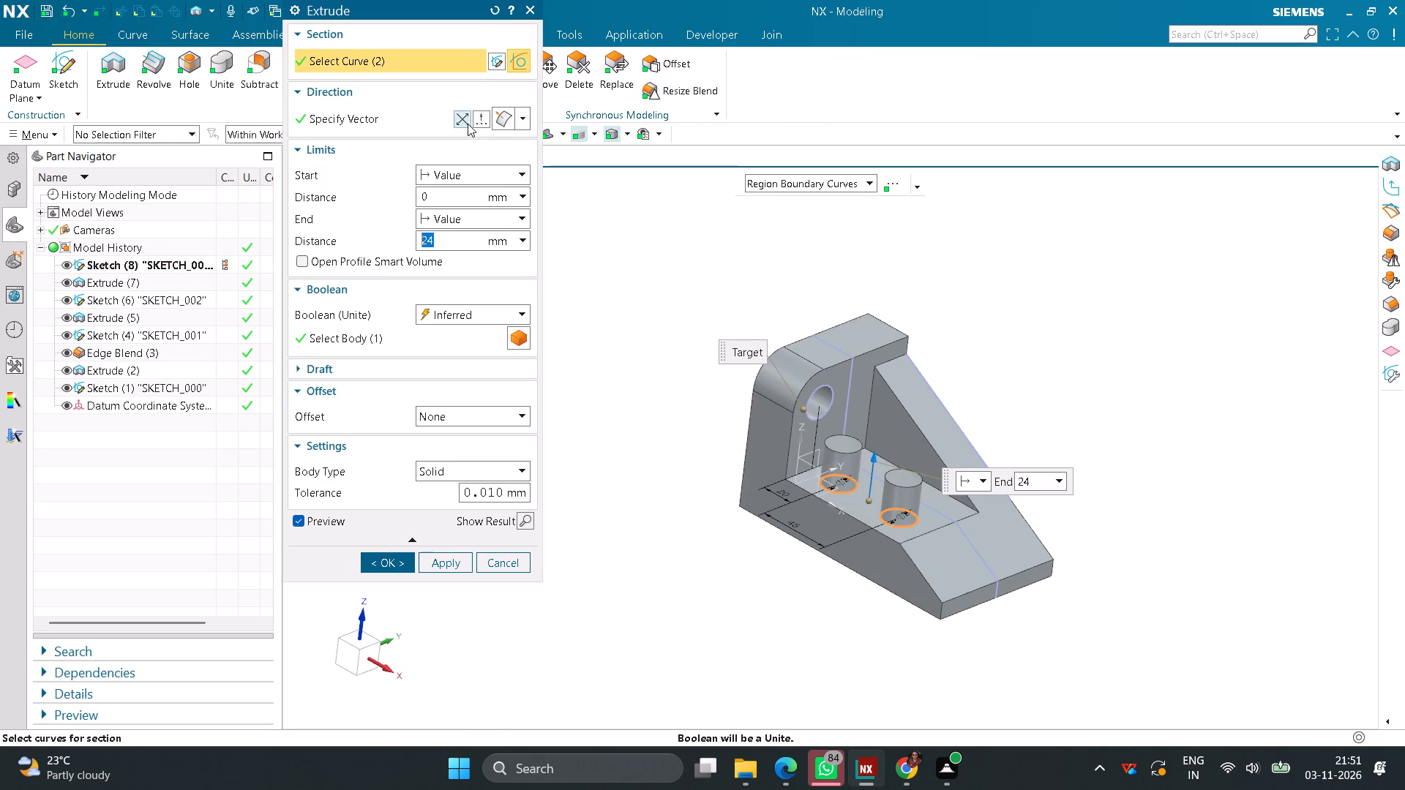
pyautogui.click(468, 124)
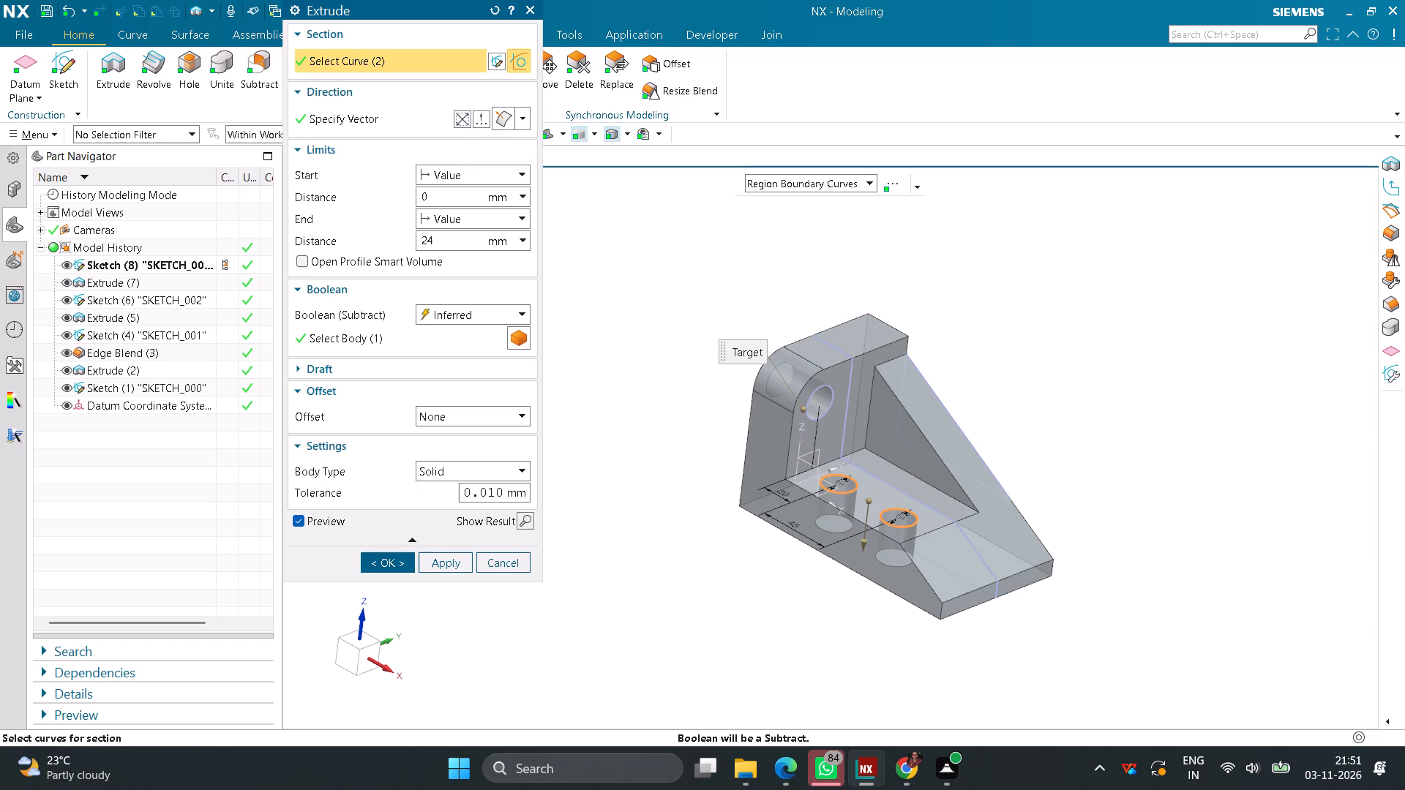
pyautogui.click(506, 222)
pyautogui.click(473, 358)
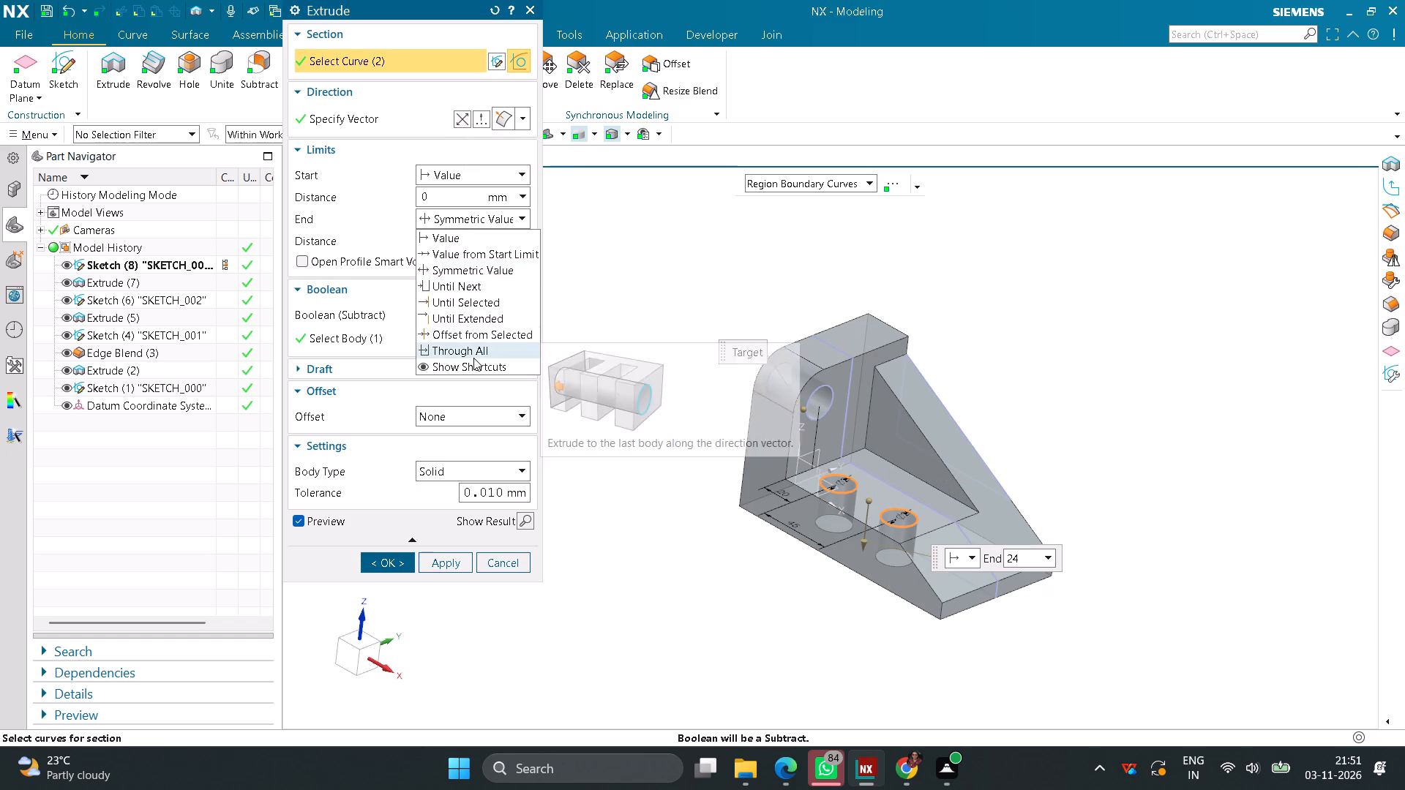
pyautogui.click(387, 544)
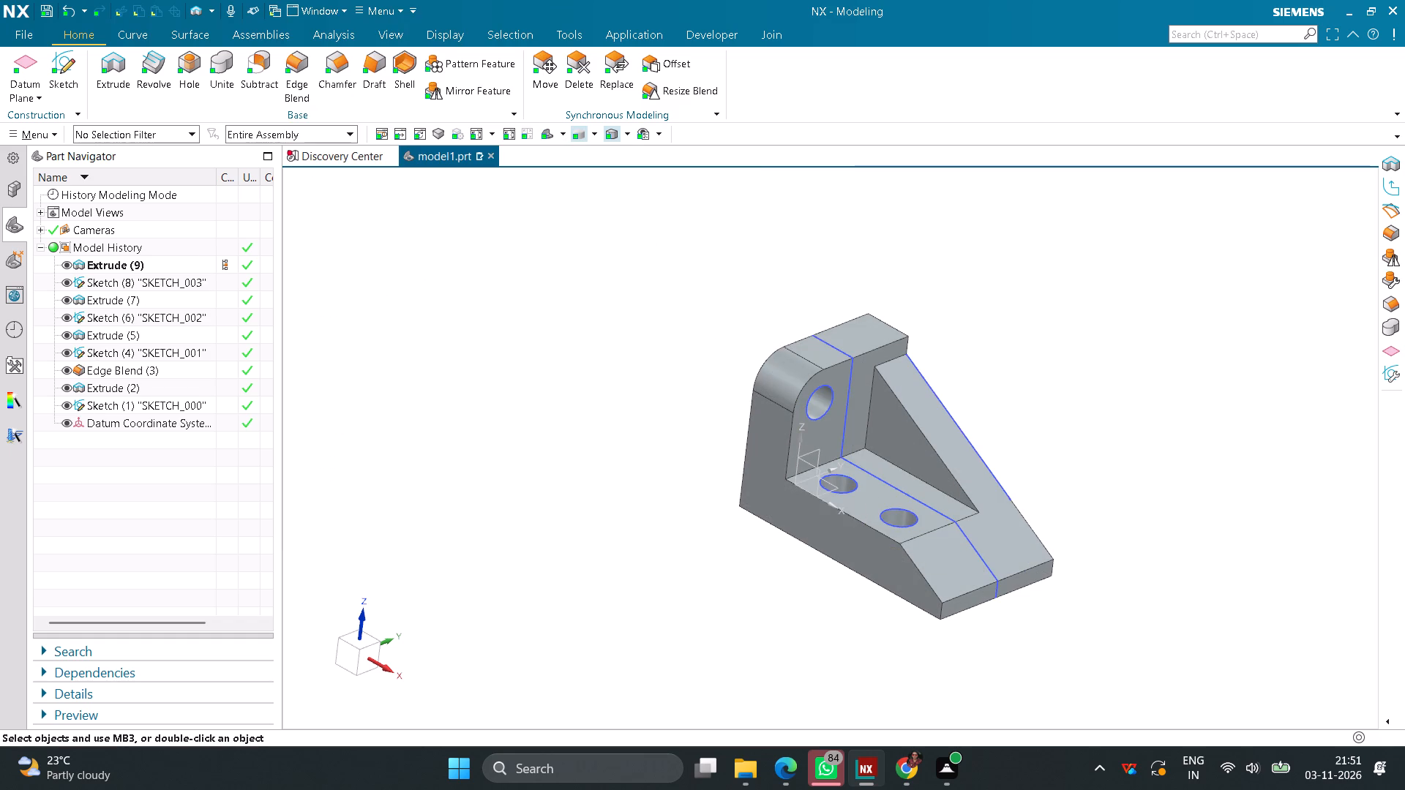
# Save the bracket part file.
pyautogui.scroll(-1, 567, 471)
pyautogui.click(23, 34)
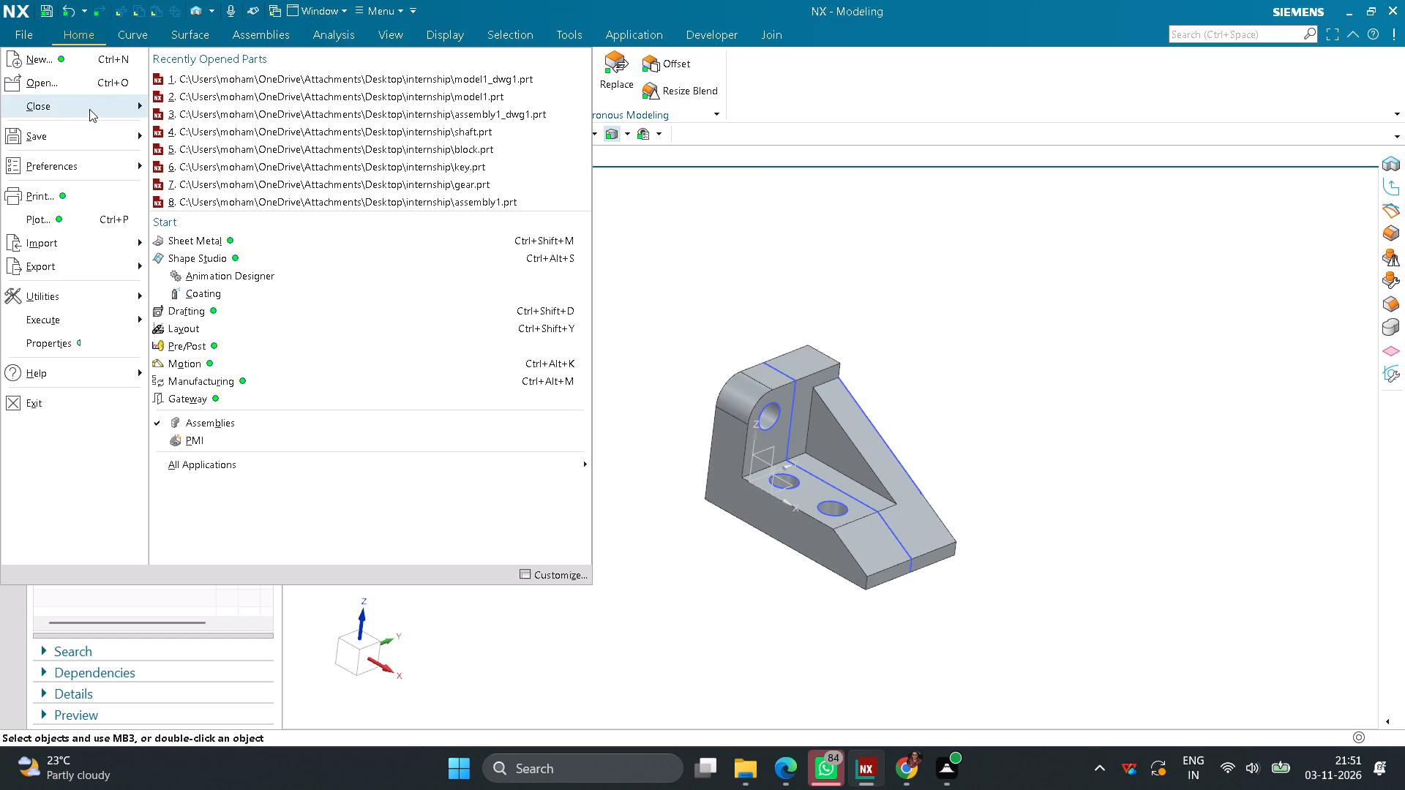
pyautogui.click(92, 127)
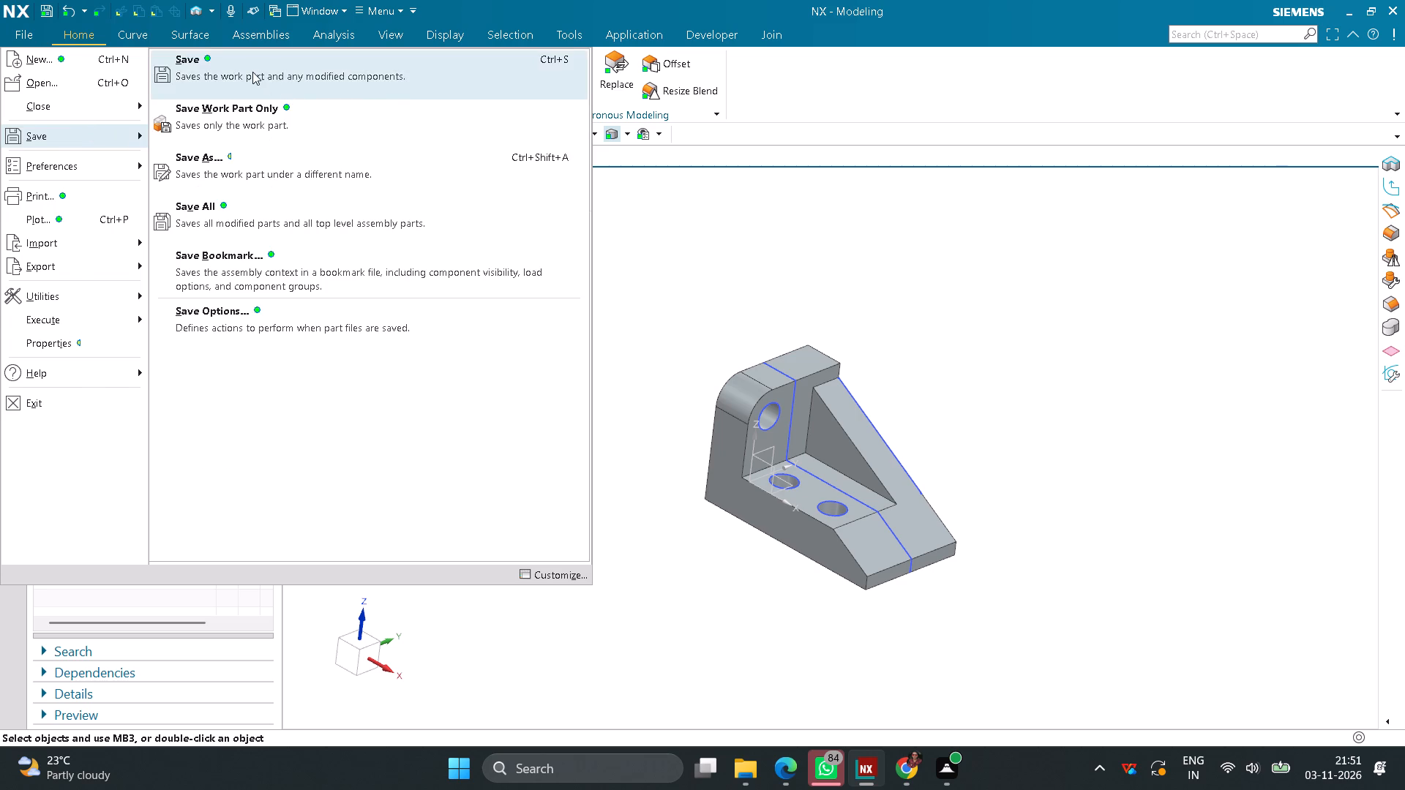
pyautogui.click(252, 72)
pyautogui.click(669, 622)
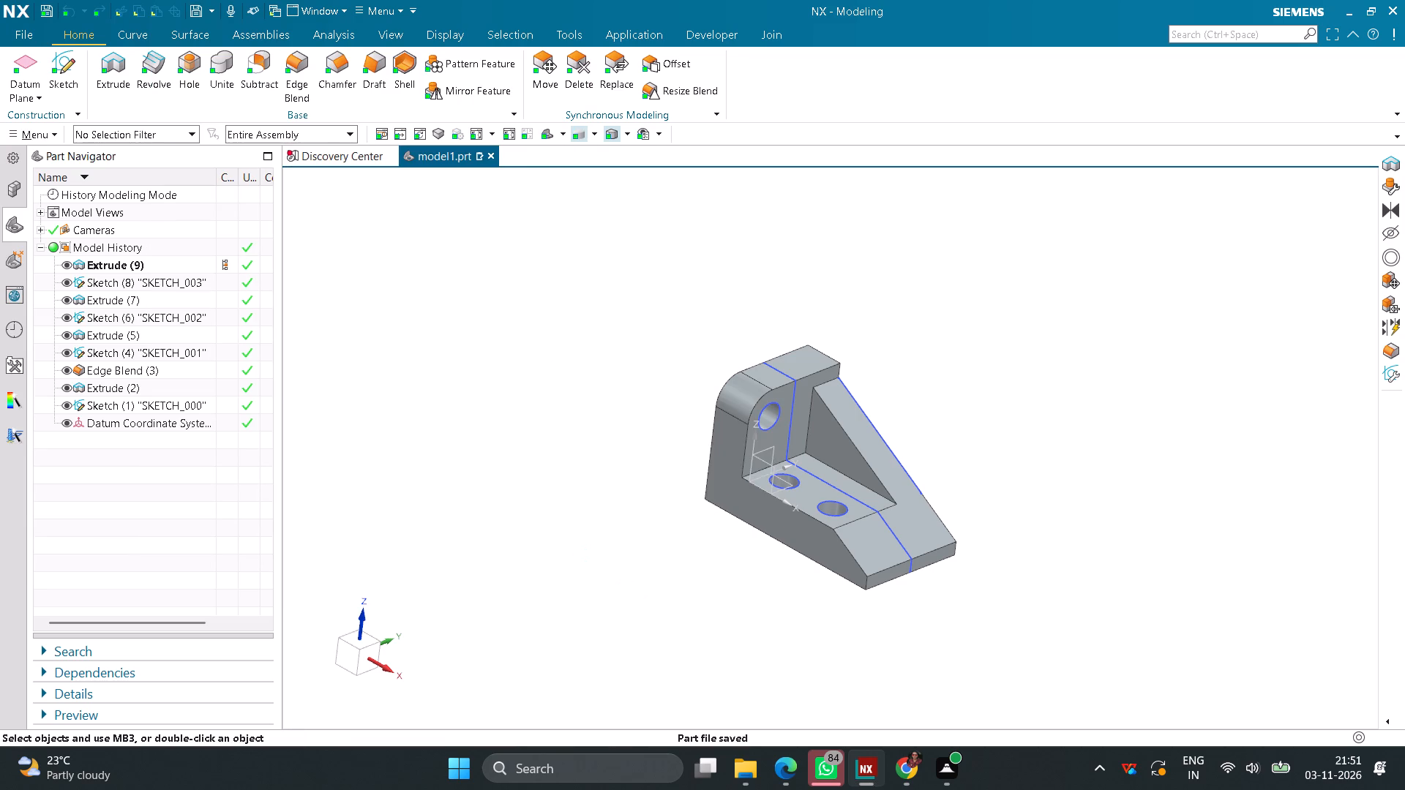
# Save a copy of the part as an IGES file named model1 in the internship folder.
pyautogui.click(27, 37)
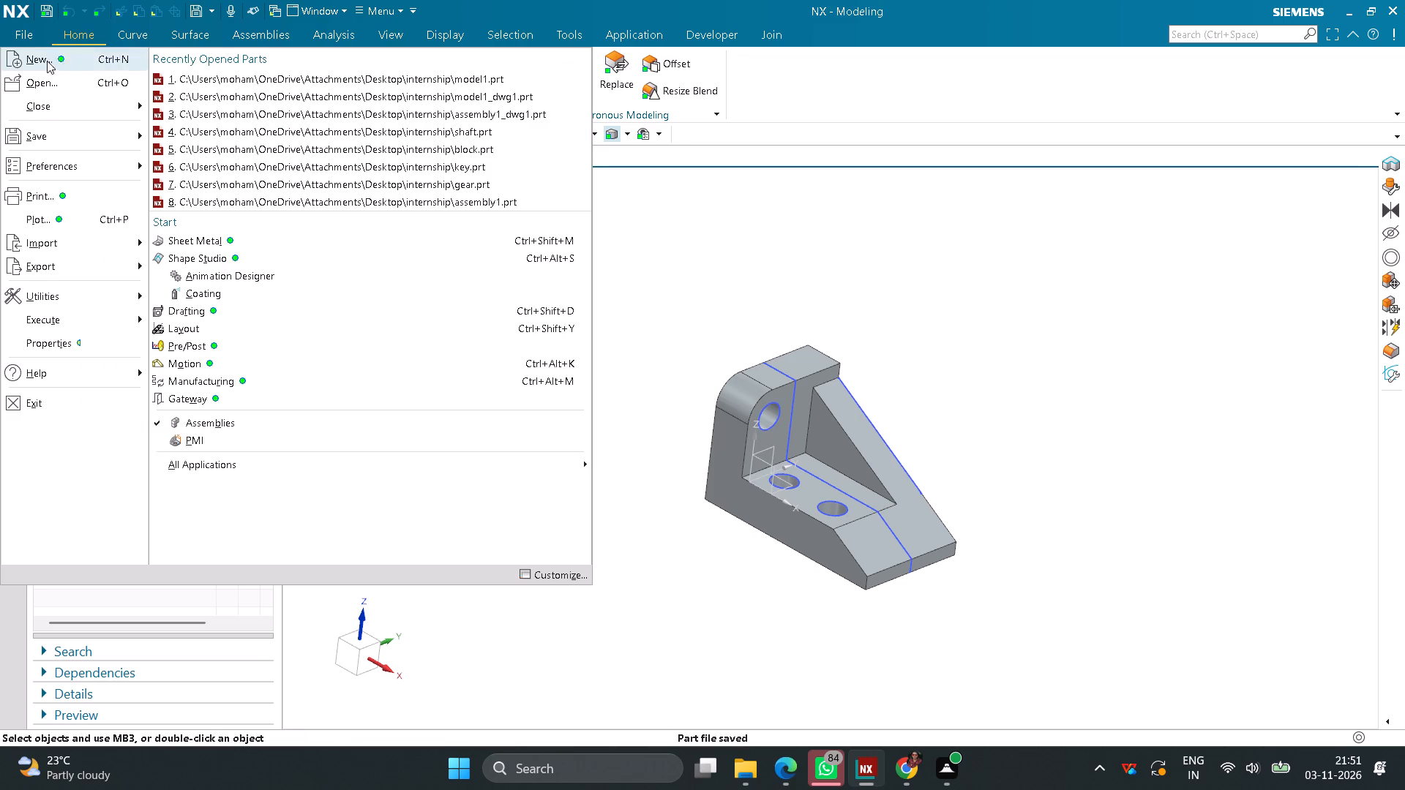
pyautogui.click(61, 138)
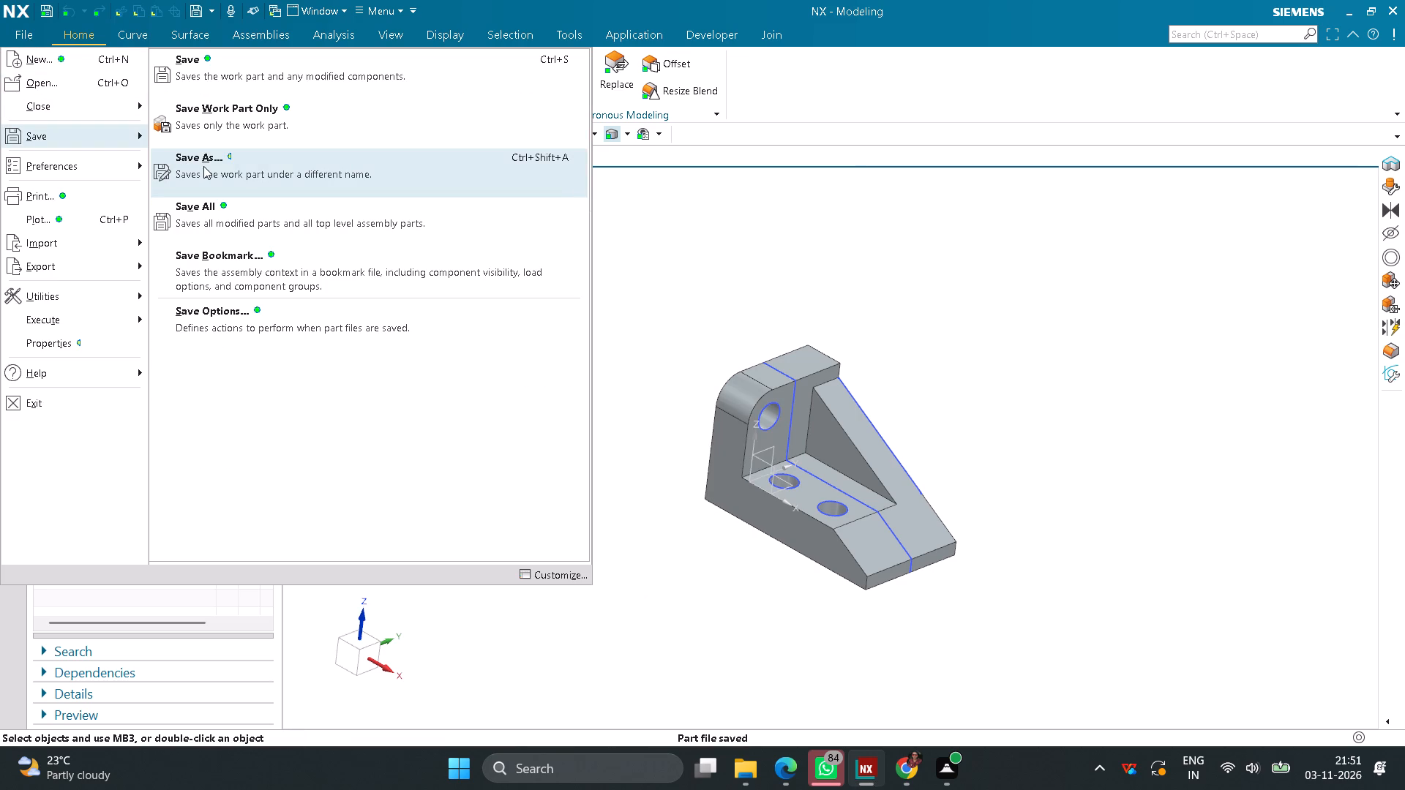
pyautogui.click(203, 166)
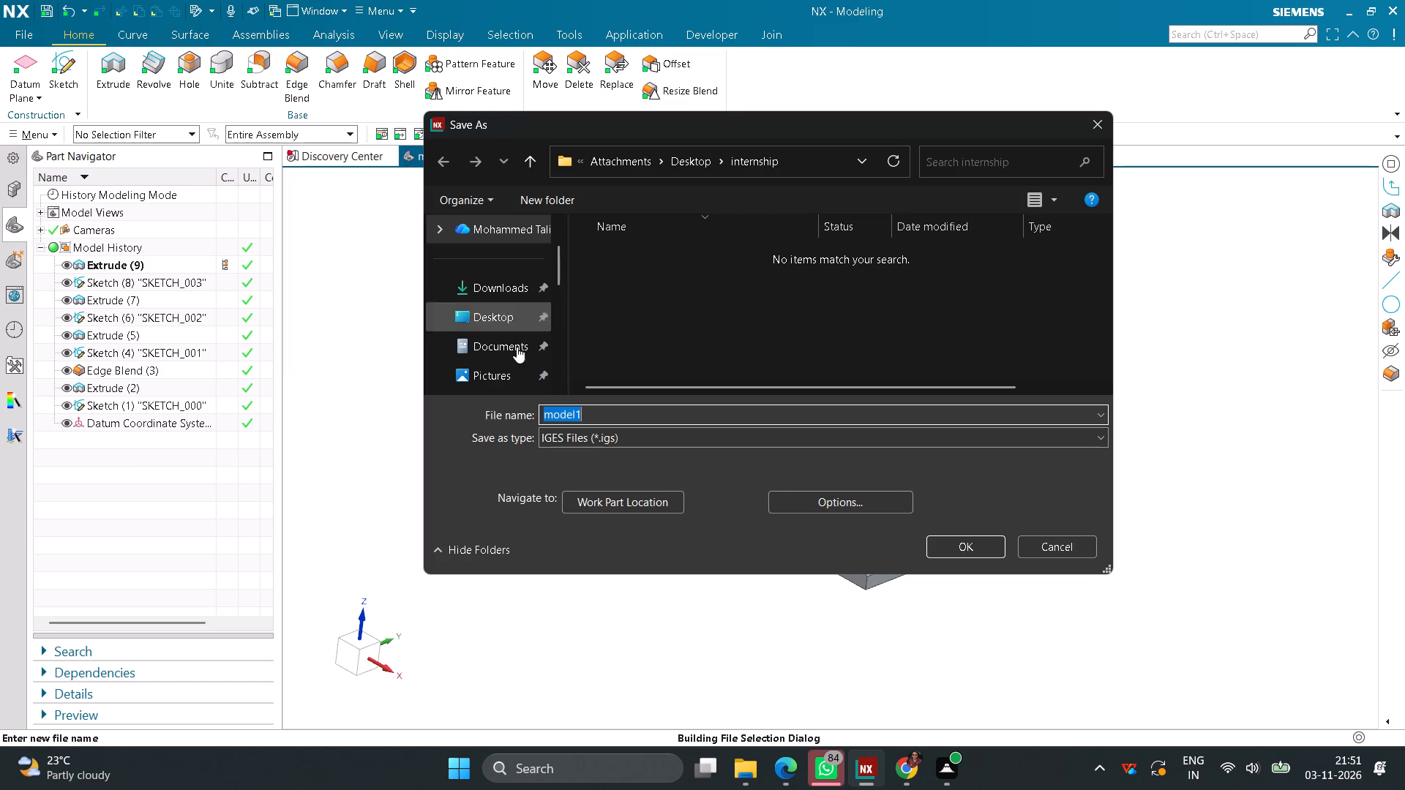
pyautogui.click(973, 551)
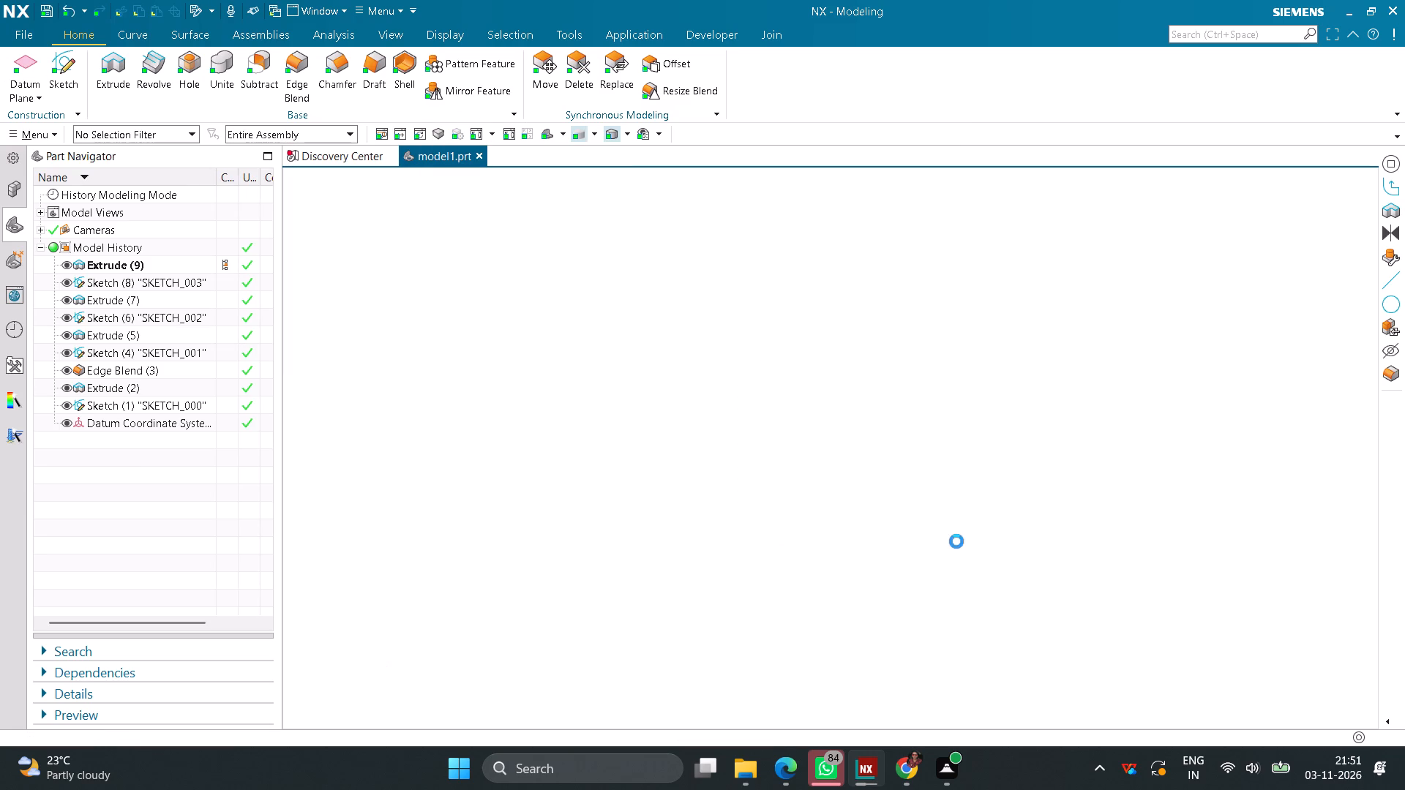
# Create a new A3-size drawing of model1 from the Reference Existing Part template, with the file name model1_dwg1.prt.
pyautogui.scroll(-2, 877, 521)
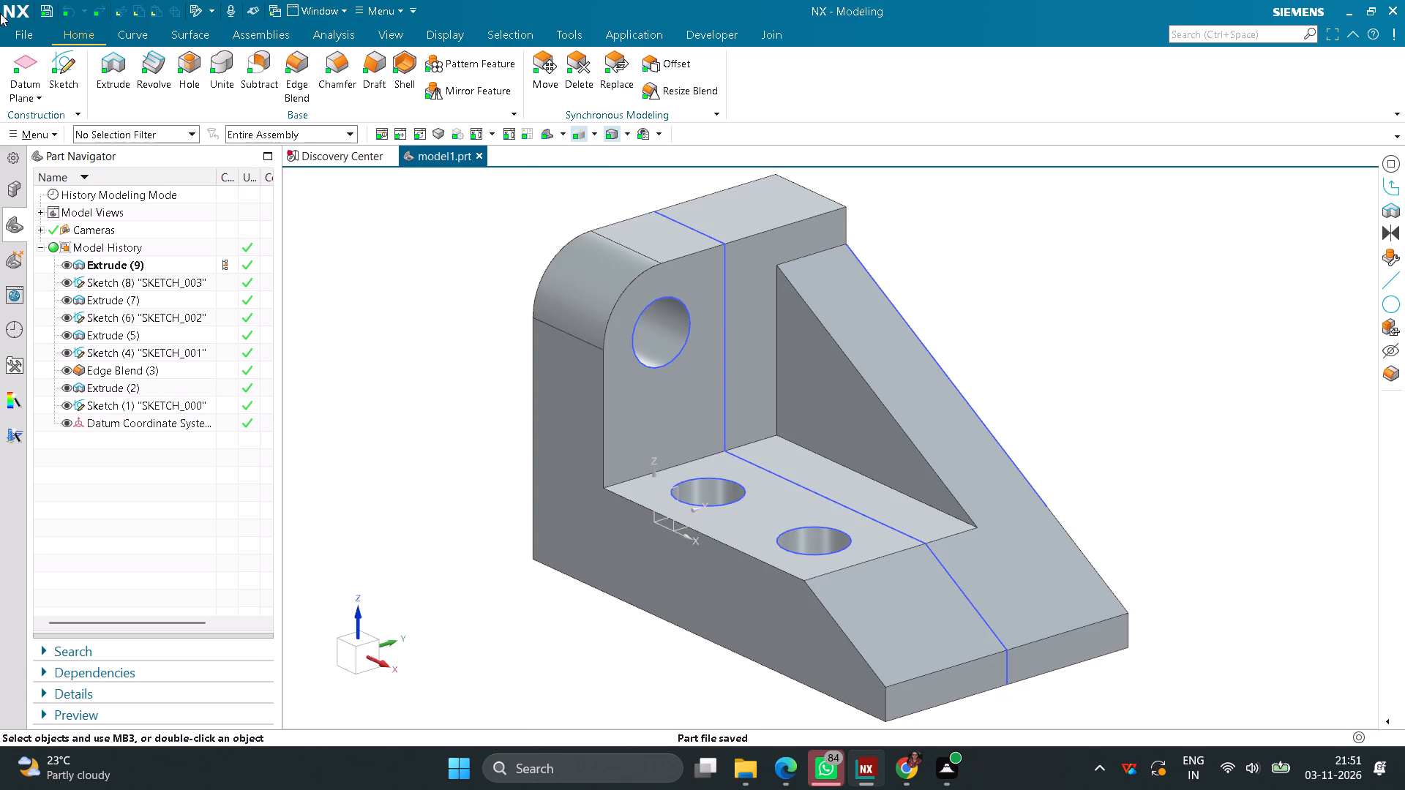
pyautogui.click(25, 37)
pyautogui.click(64, 62)
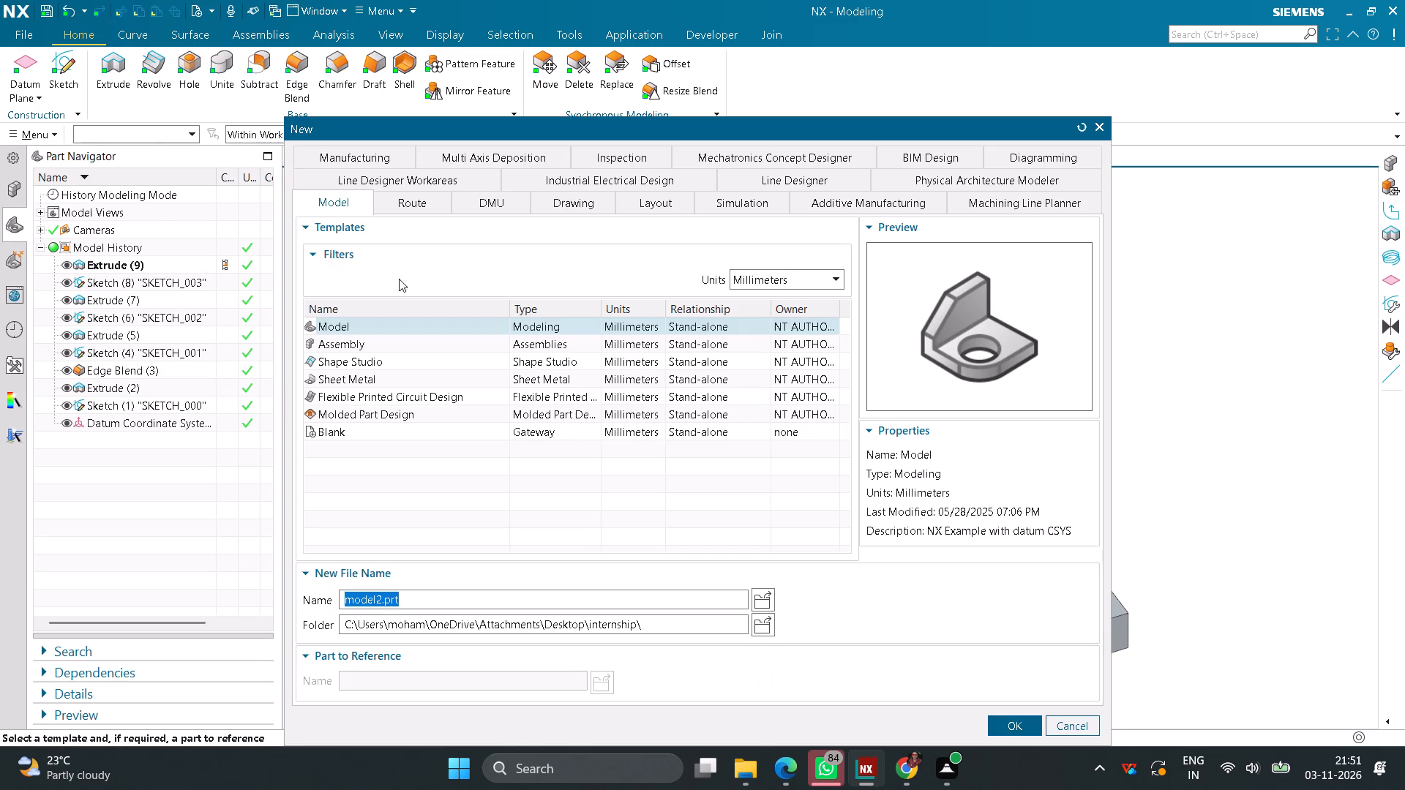
pyautogui.click(581, 203)
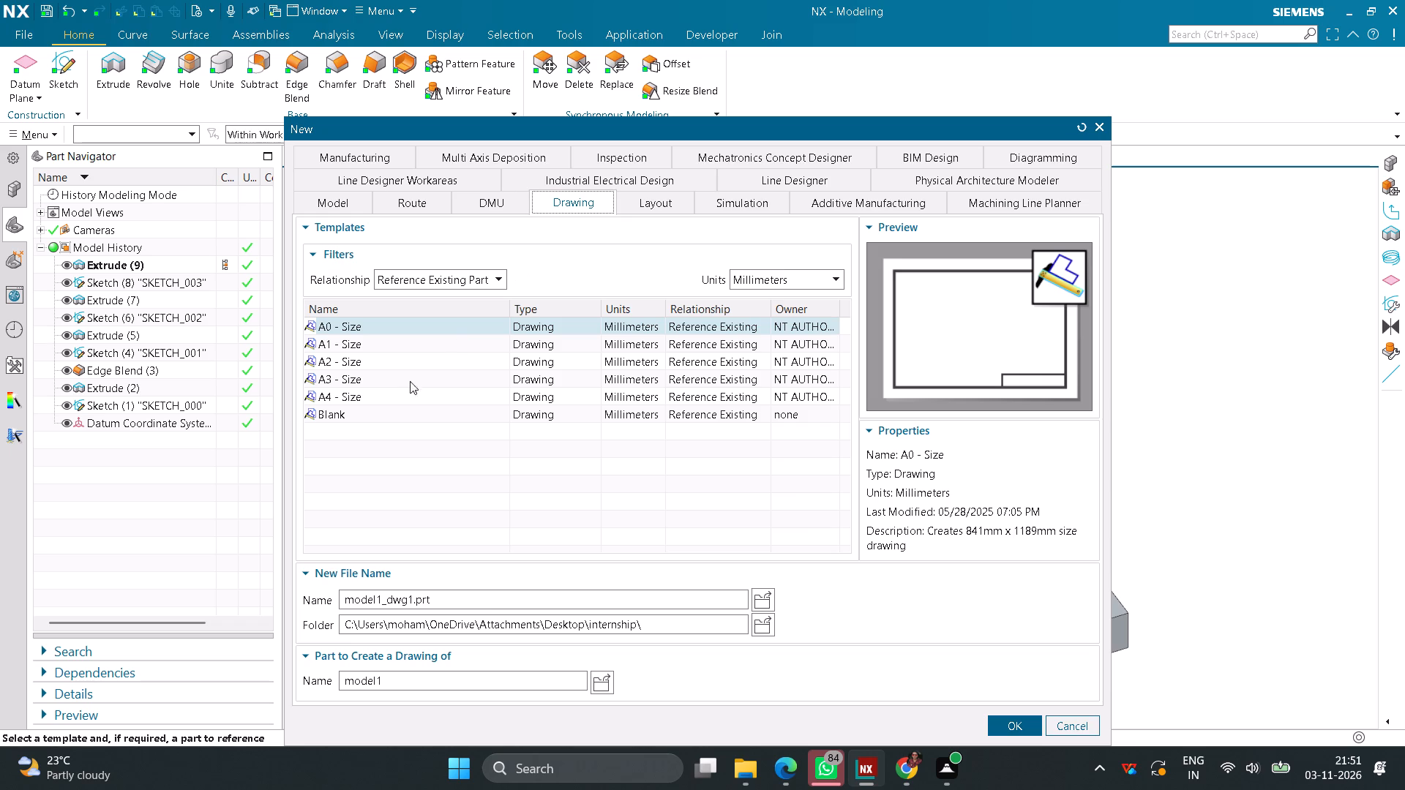
pyautogui.click(353, 376)
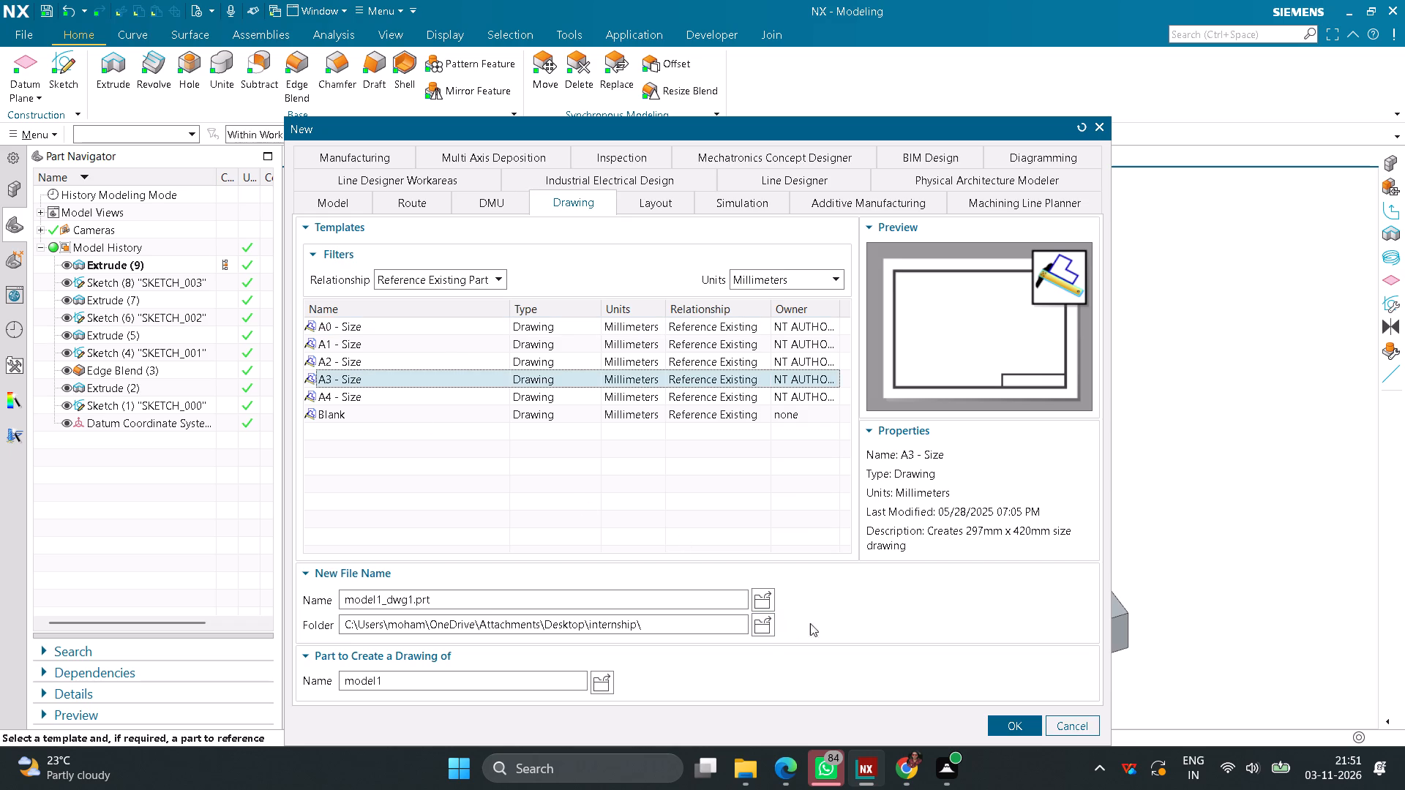
pyautogui.click(992, 727)
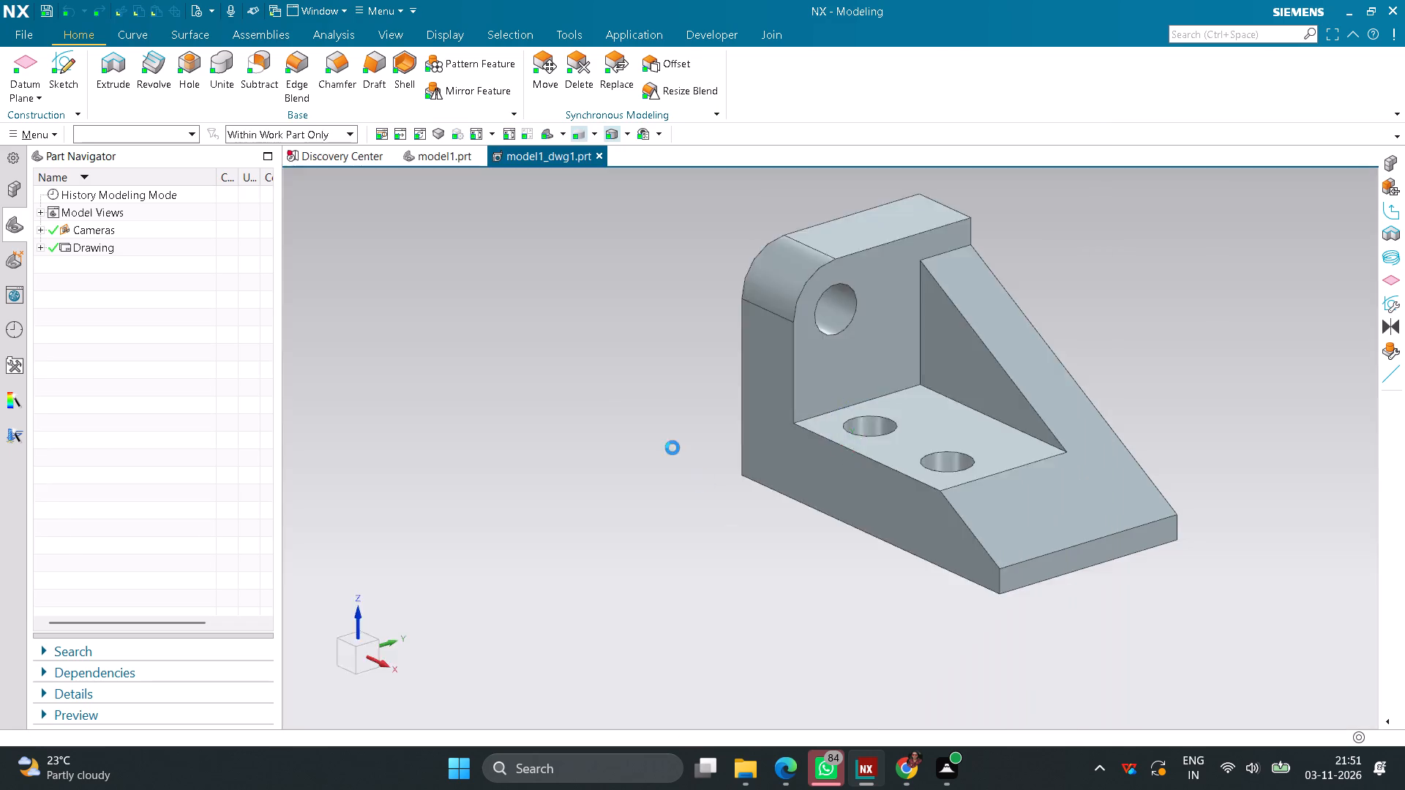
pyautogui.click(603, 272)
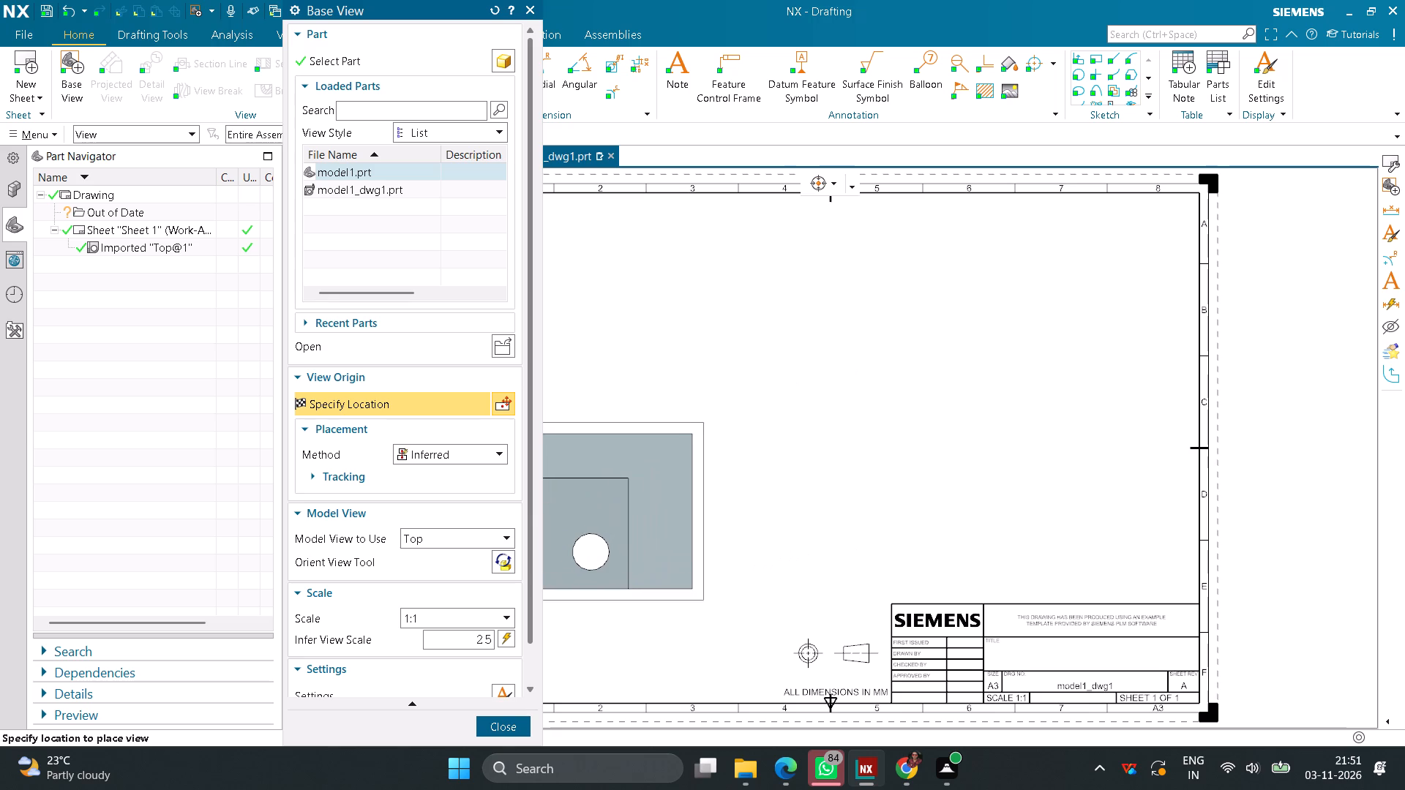
# Place a Front base view of the bracket at 1:1 scale in the lower-left area of the drawing sheet.
pyautogui.click(508, 541)
pyautogui.click(428, 572)
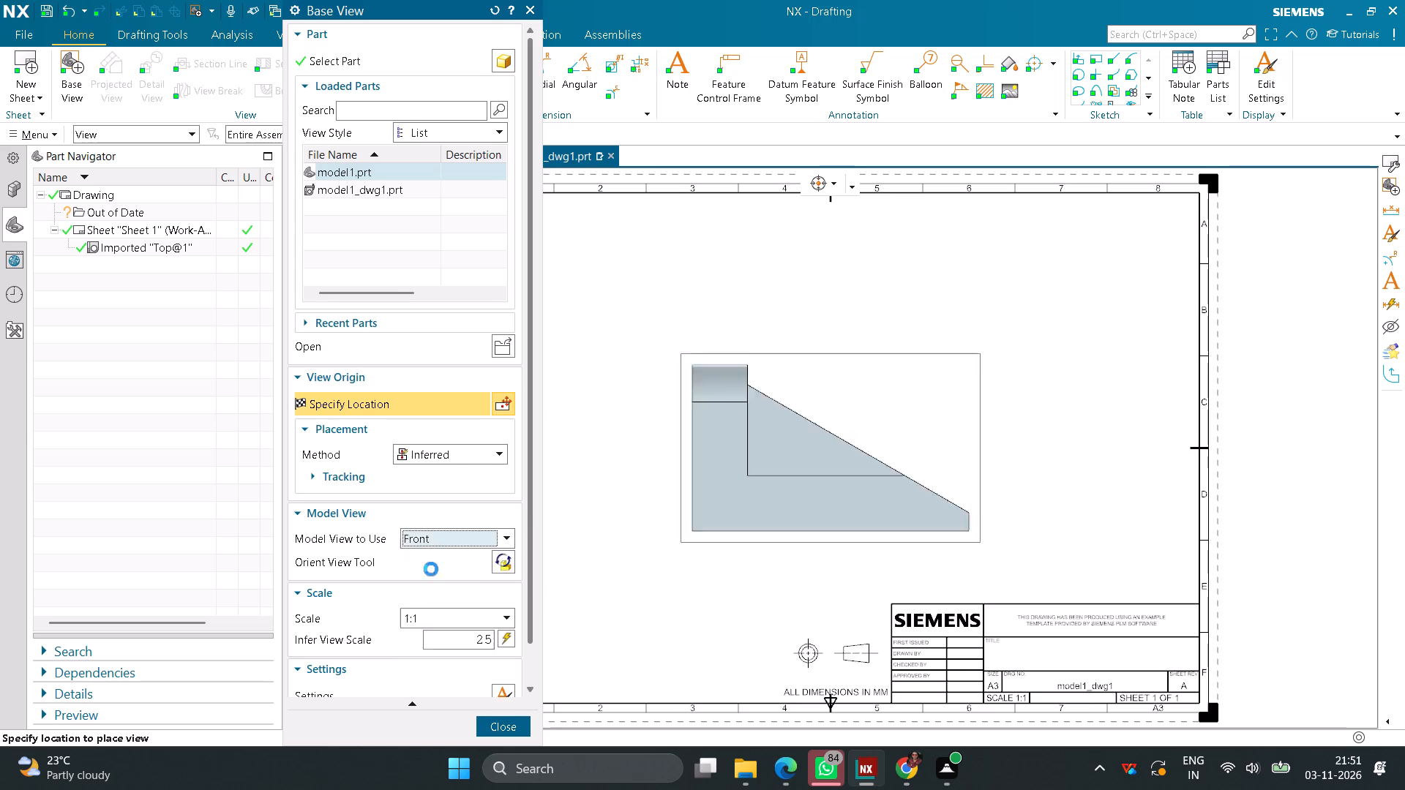
pyautogui.click(672, 503)
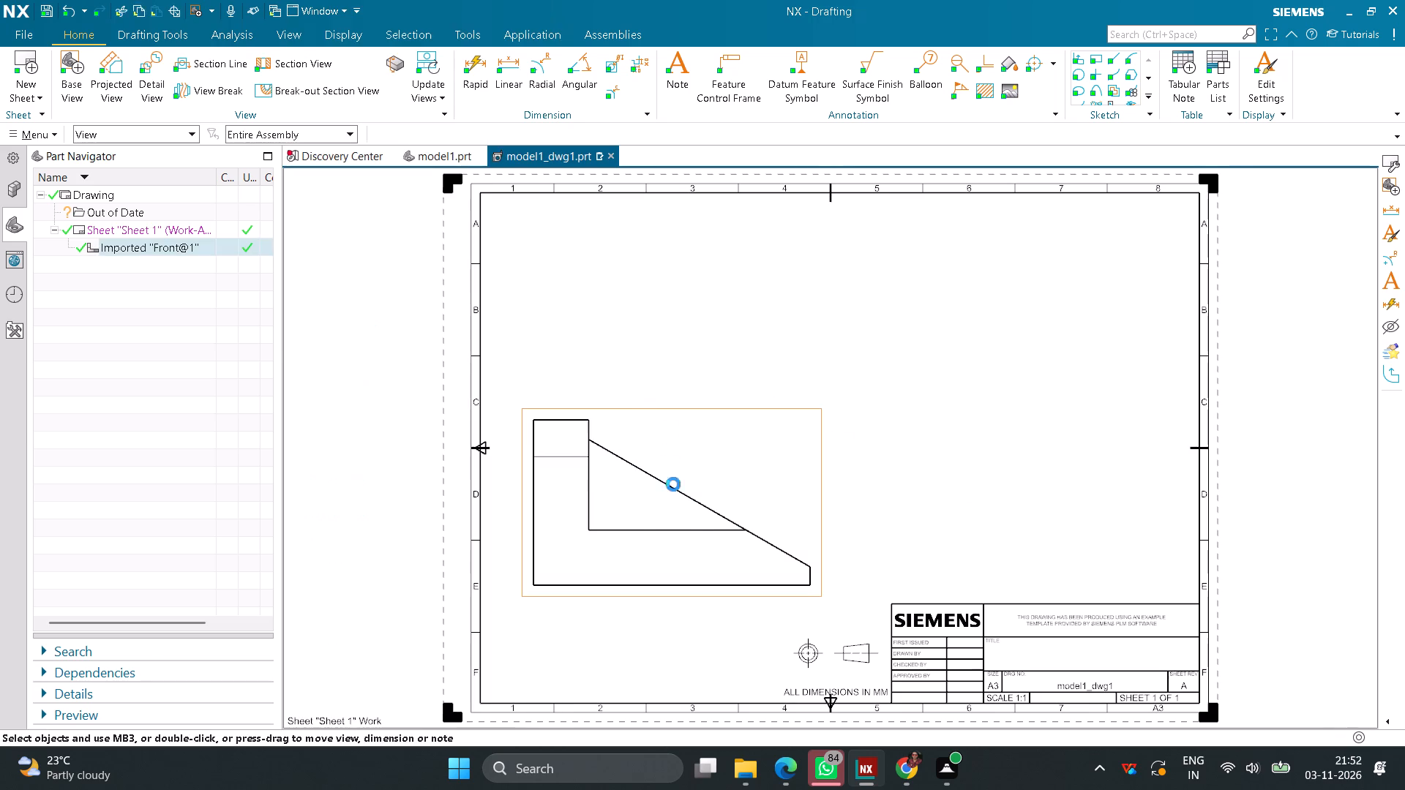
# Project two orthographic views from the front view, one directly above it and one to its right.
pyautogui.click(636, 286)
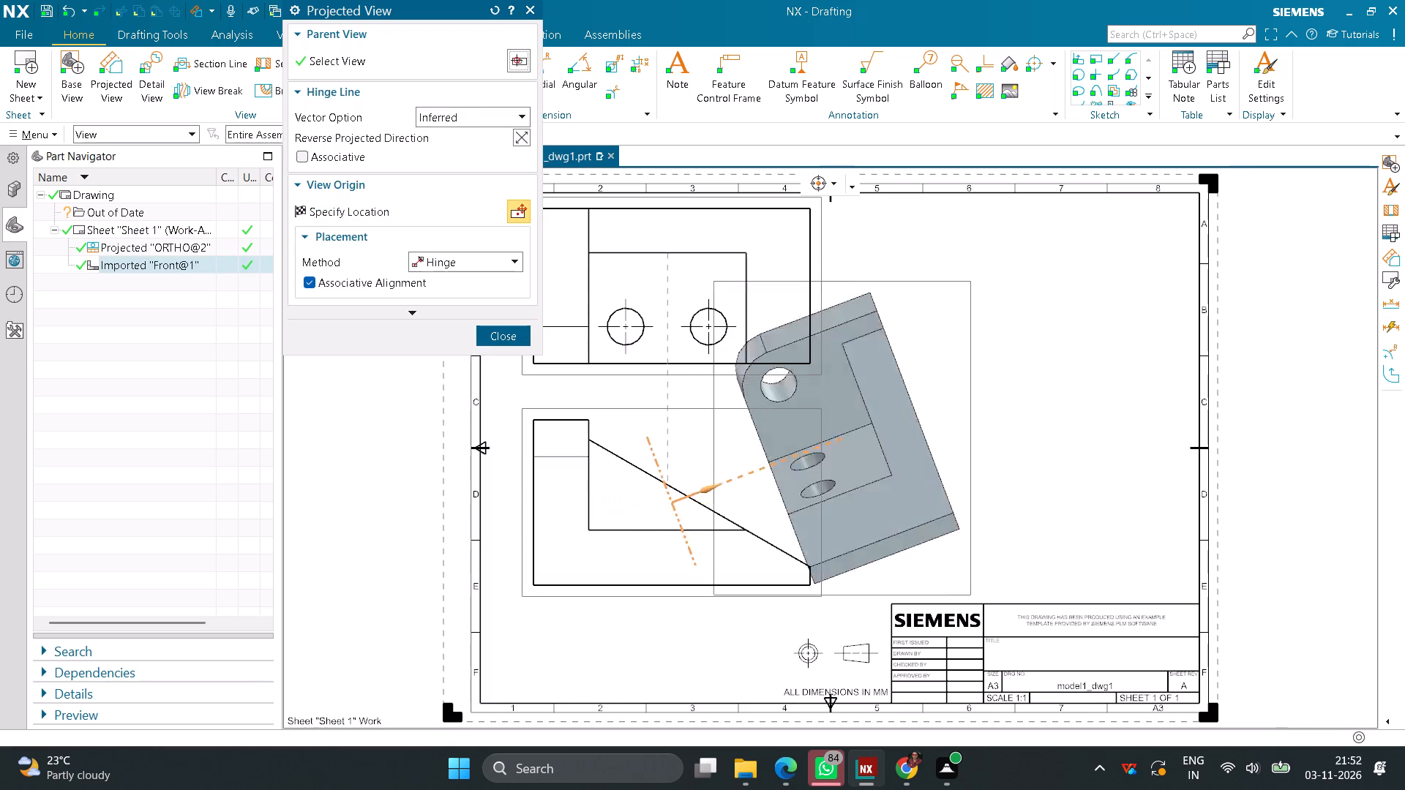
pyautogui.click(1015, 493)
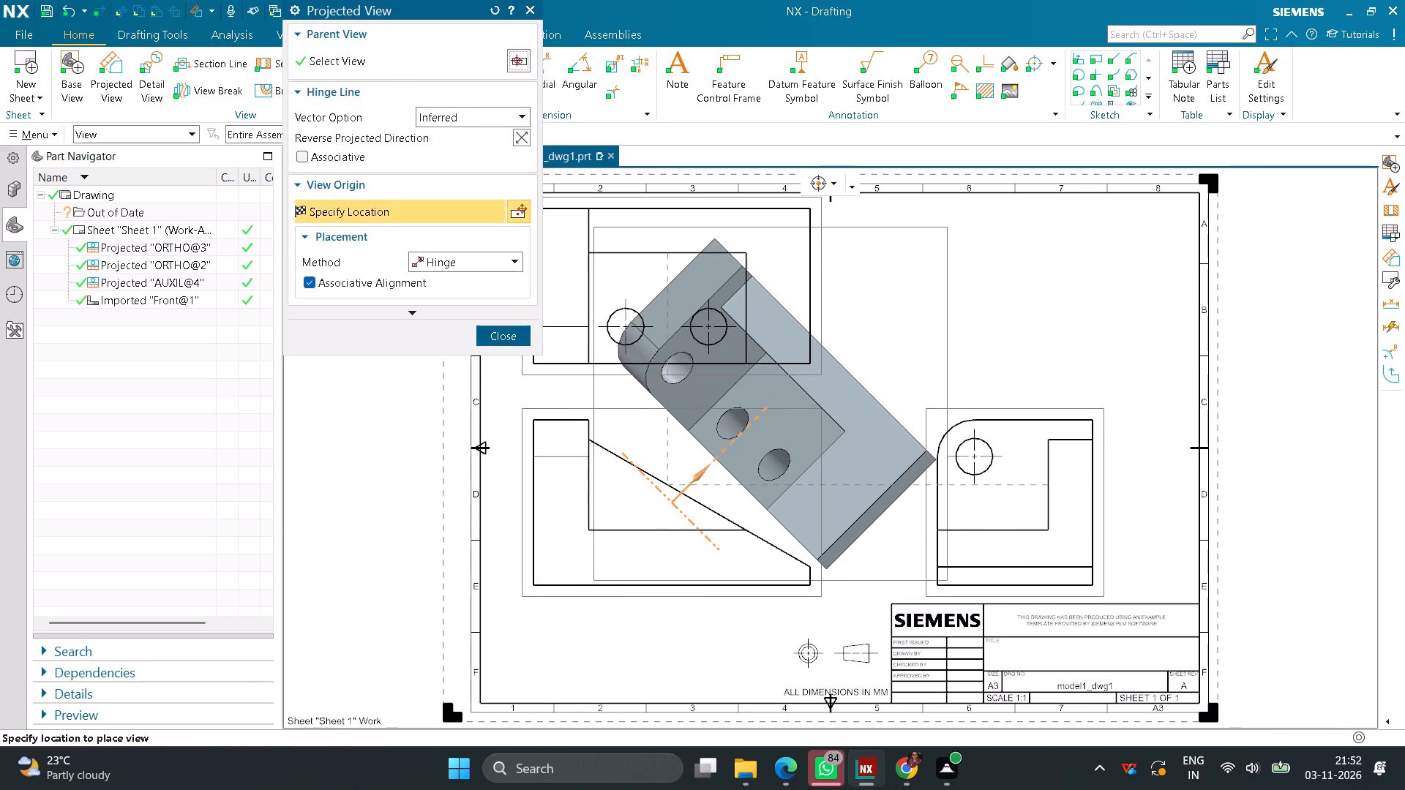
pyautogui.middleClick(757, 412)
# Add an Isometric base view of the bracket at 1:1 scale in the upper-right area of the sheet.
pyautogui.click(64, 68)
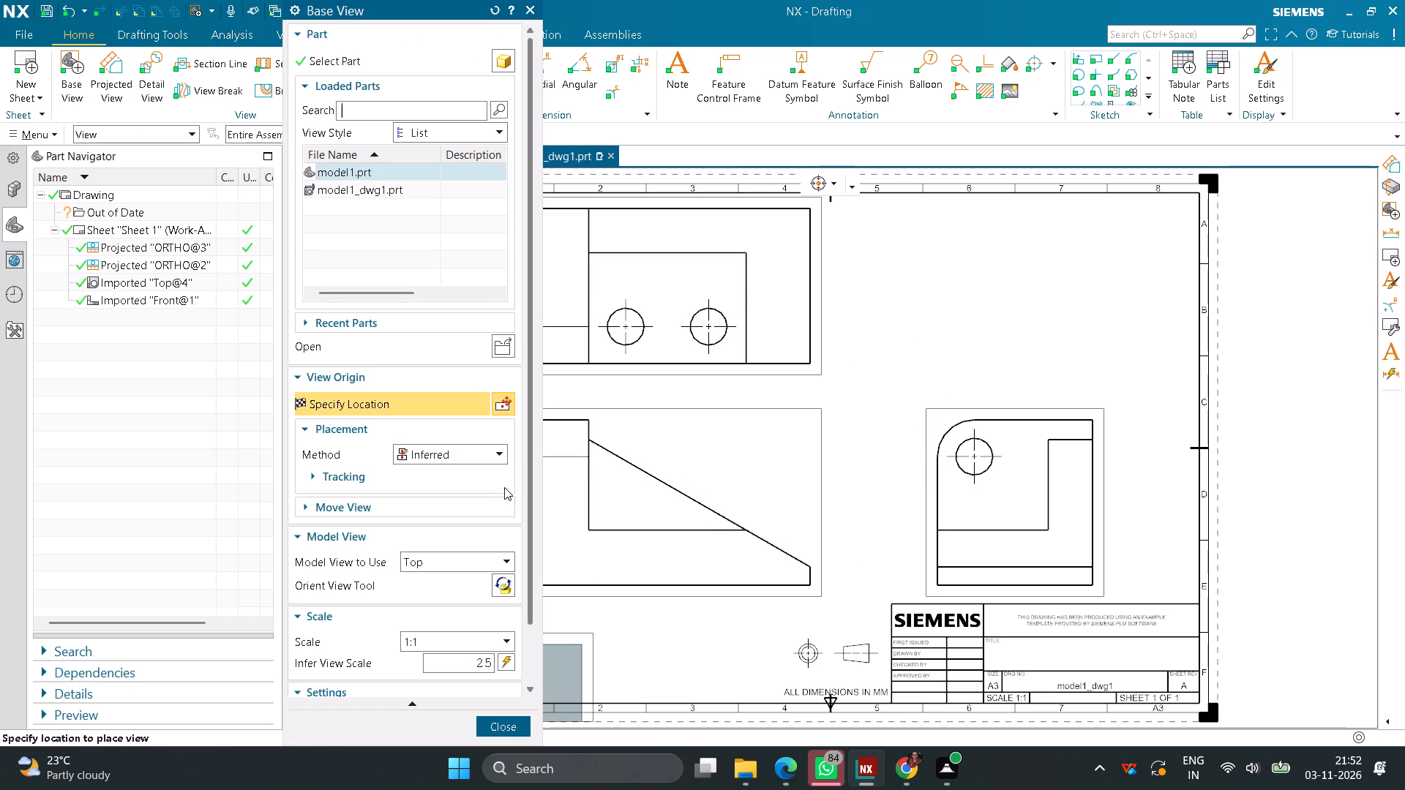
pyautogui.click(507, 563)
pyautogui.scroll(-3, 473, 589)
pyautogui.scroll(-3, 484, 355)
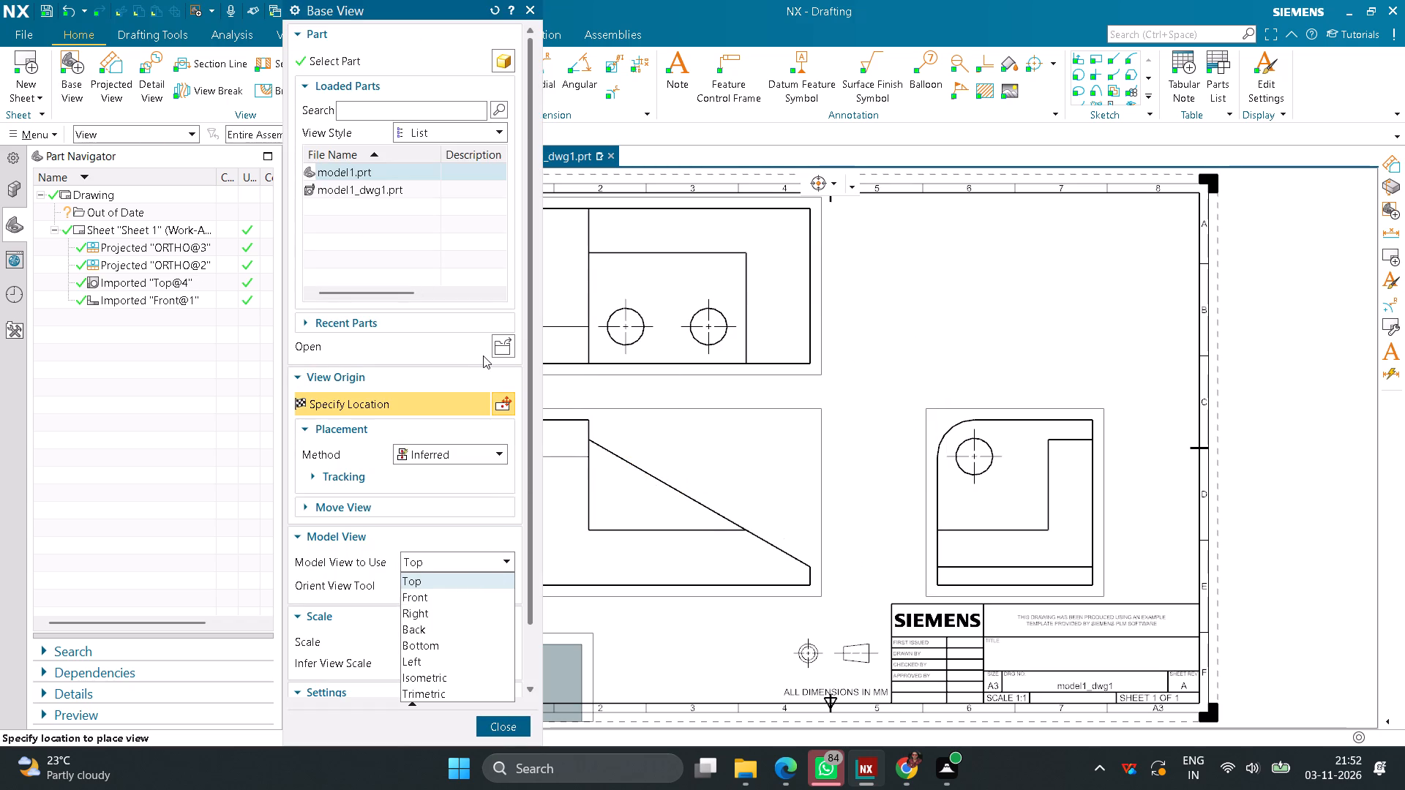
pyautogui.scroll(-1, 483, 355)
pyautogui.moveTo(525, 384); pyautogui.dragTo(538, 453)
pyautogui.scroll(-2, 503, 385)
pyautogui.scroll(1, 502, 385)
pyautogui.scroll(-2, 502, 385)
pyautogui.click(504, 500)
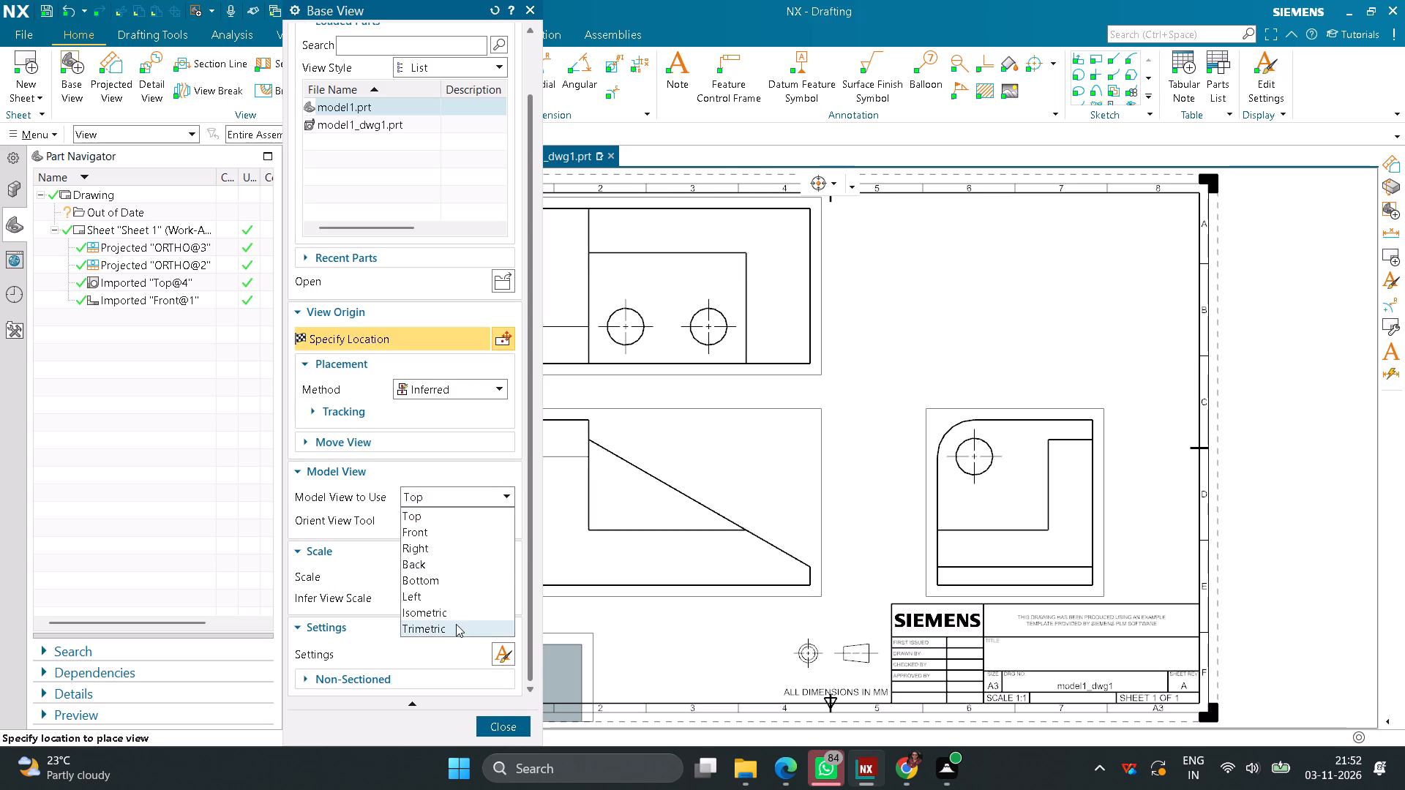
pyautogui.click(457, 615)
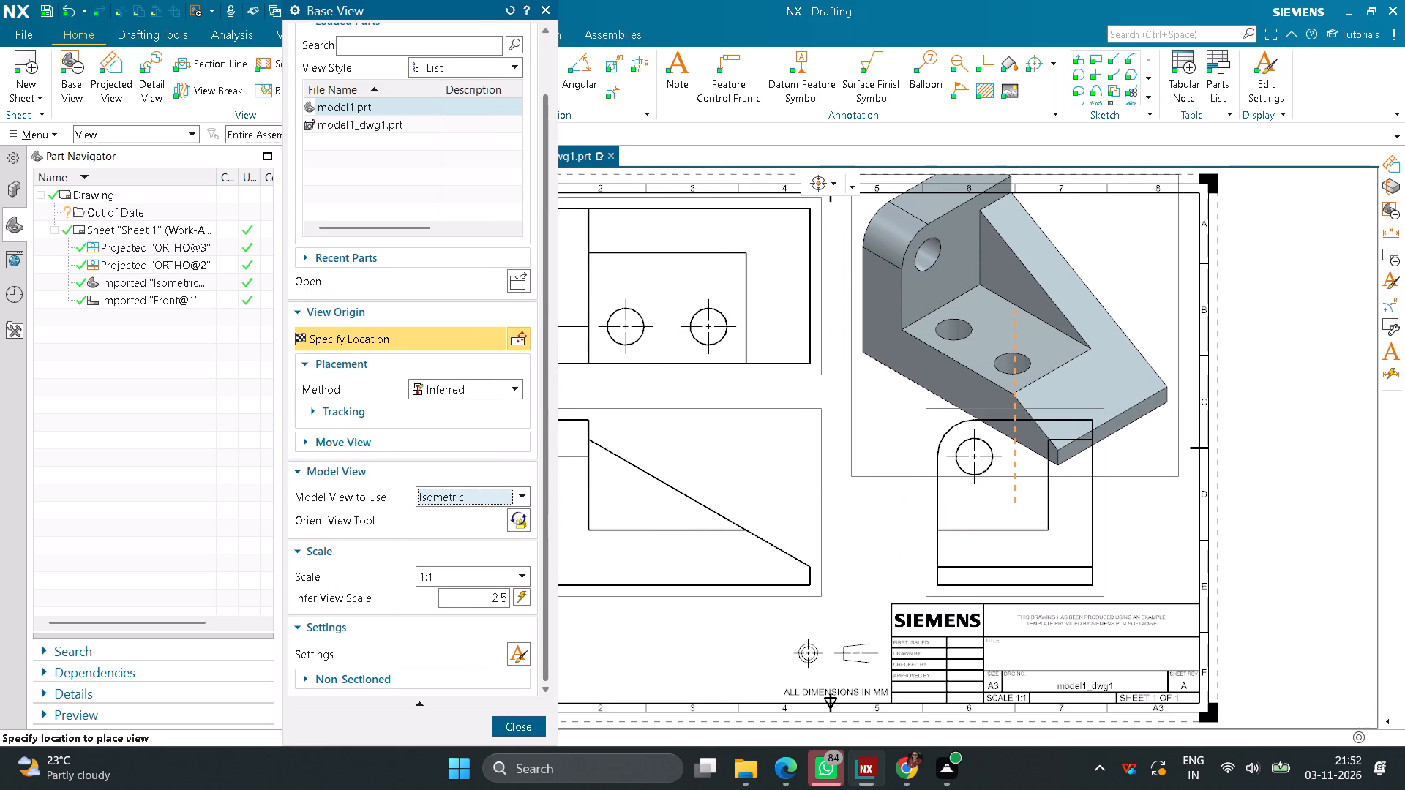
pyautogui.click(1068, 347)
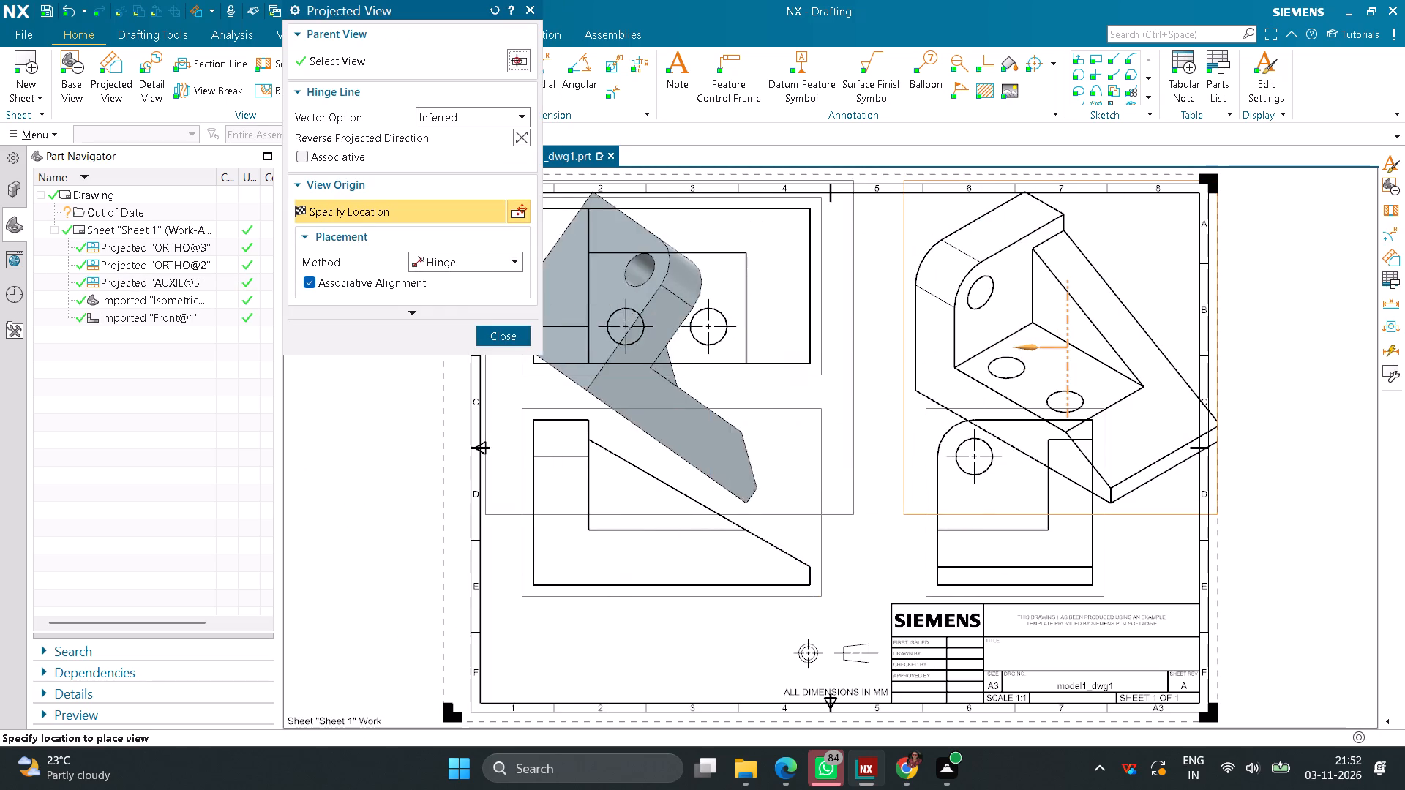
# Change the drawing sheet Sheet 1 to the standard size A2 - 420 x 594.
pyautogui.middleClick(659, 405)
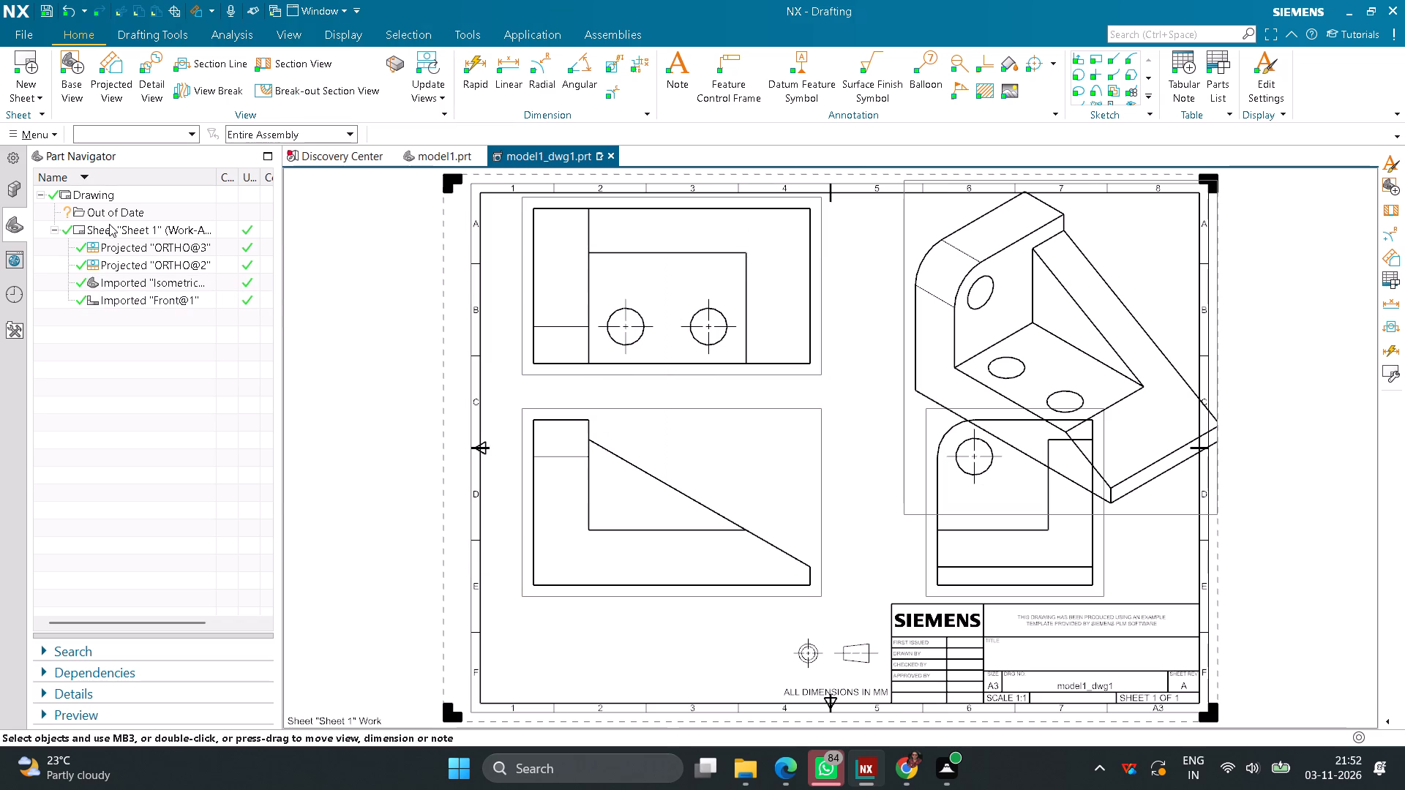
pyautogui.rightClick(108, 226)
pyautogui.click(160, 331)
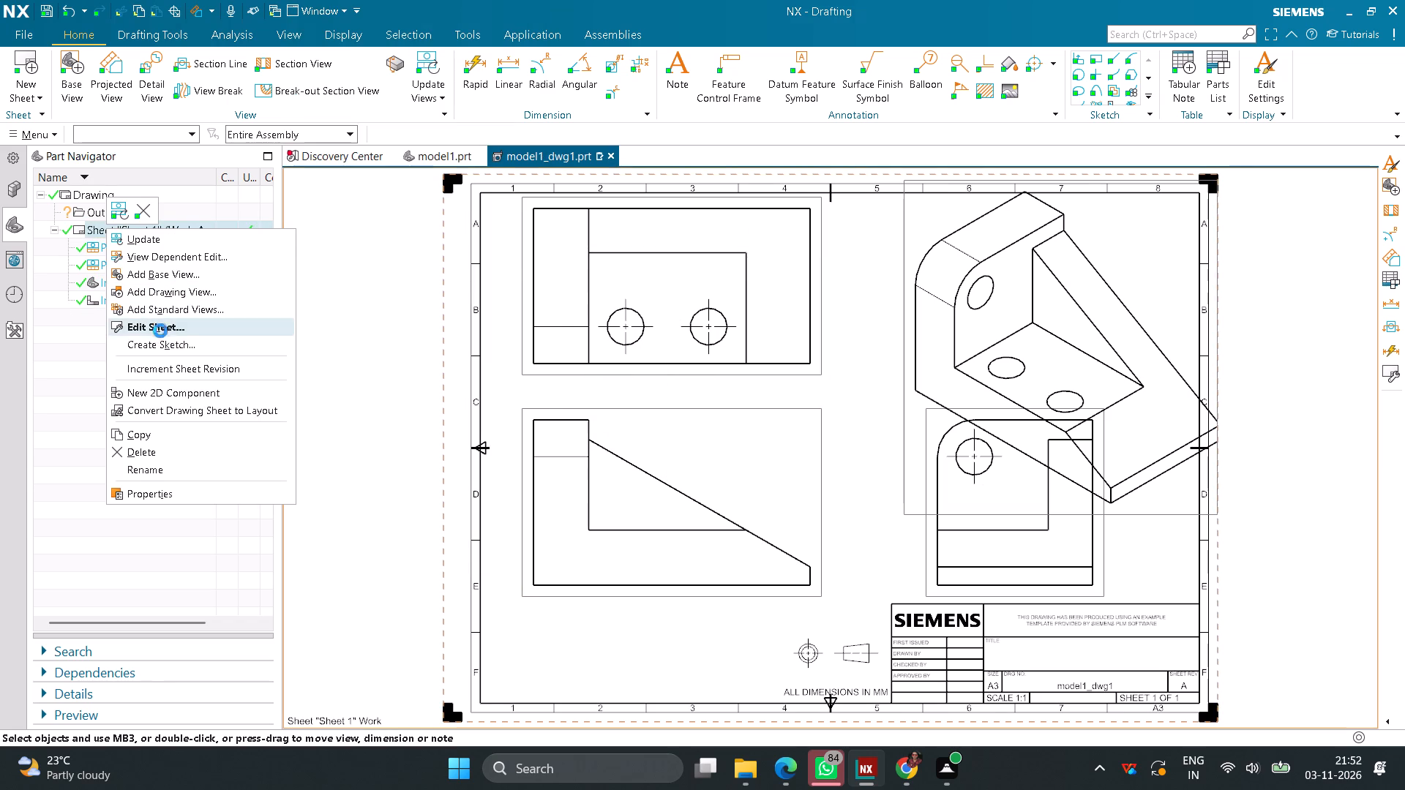
pyautogui.click(516, 98)
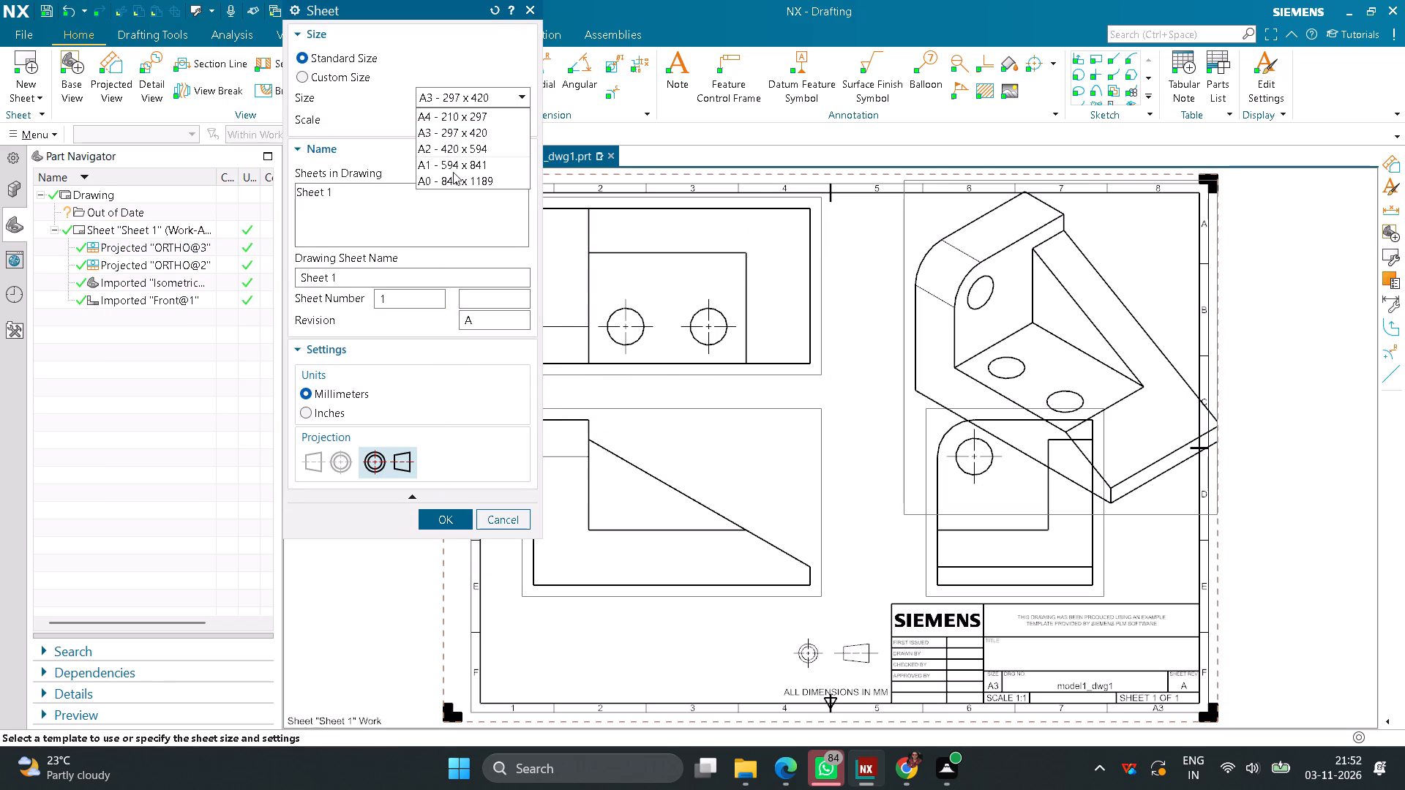
pyautogui.click(449, 152)
pyautogui.click(459, 515)
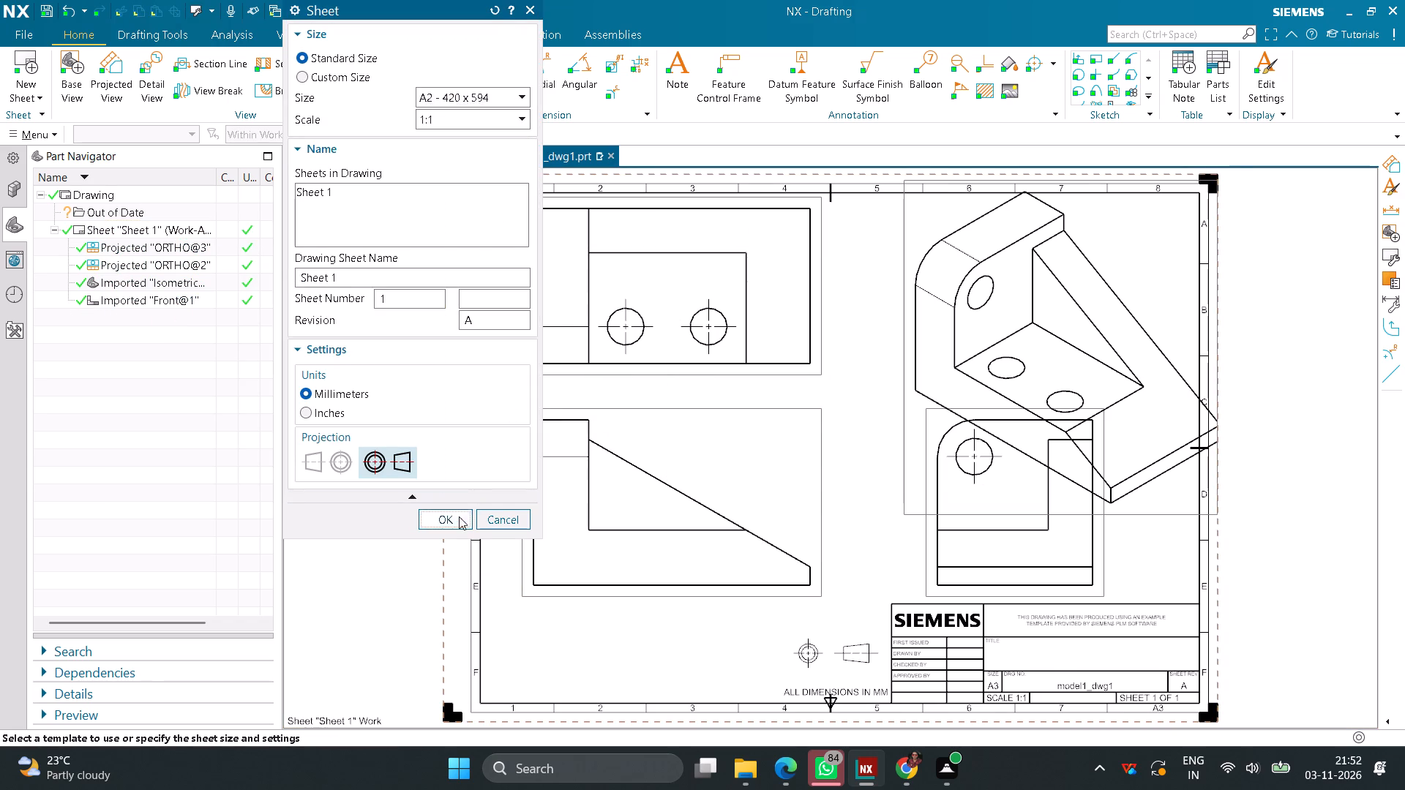
# Spread out the views on the sheet, moving the isometric view to the upper-right corner, the top view upward and the side view rightward.
pyautogui.scroll(-3, 681, 391)
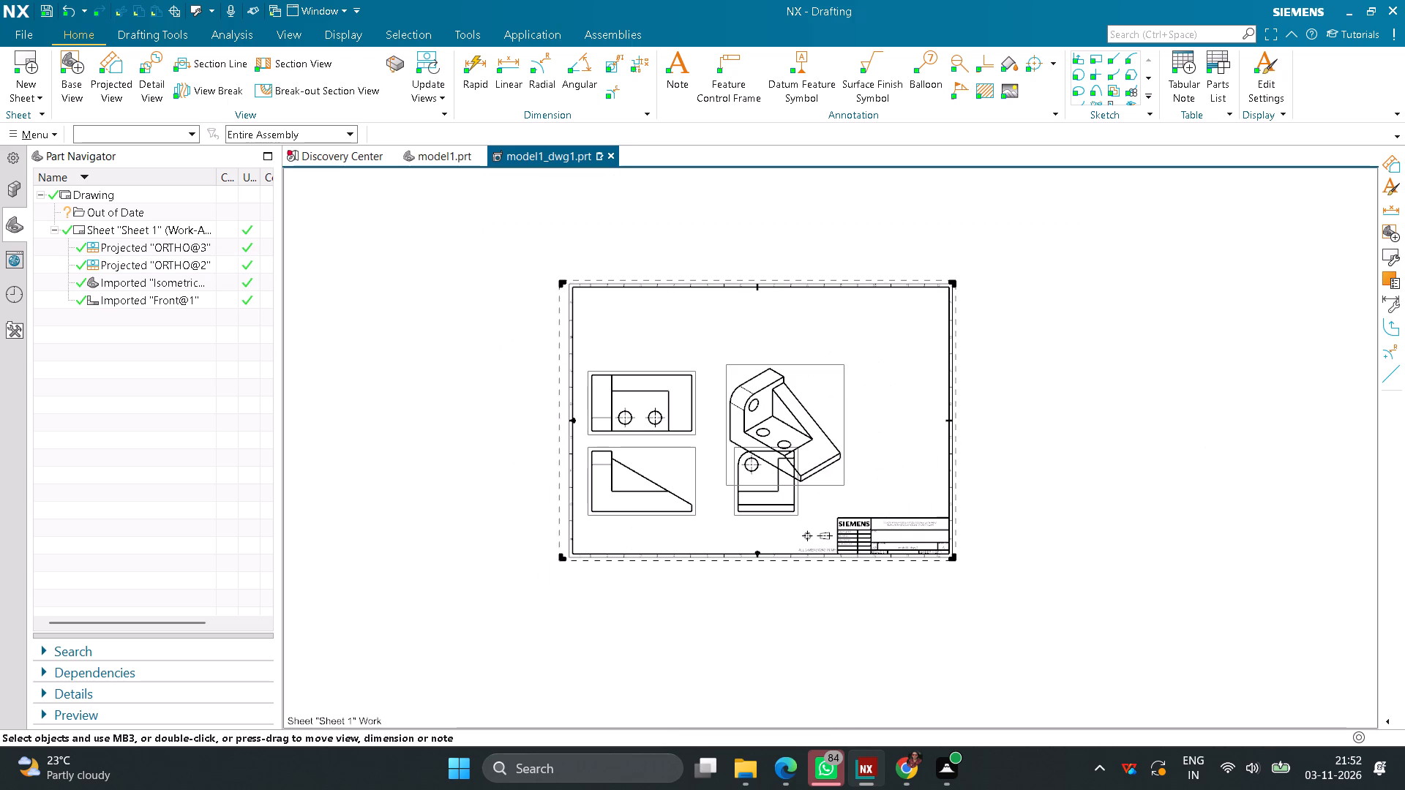
pyautogui.moveTo(672, 485); pyautogui.dragTo(765, 426, button='middle')
pyautogui.scroll(2, 722, 355)
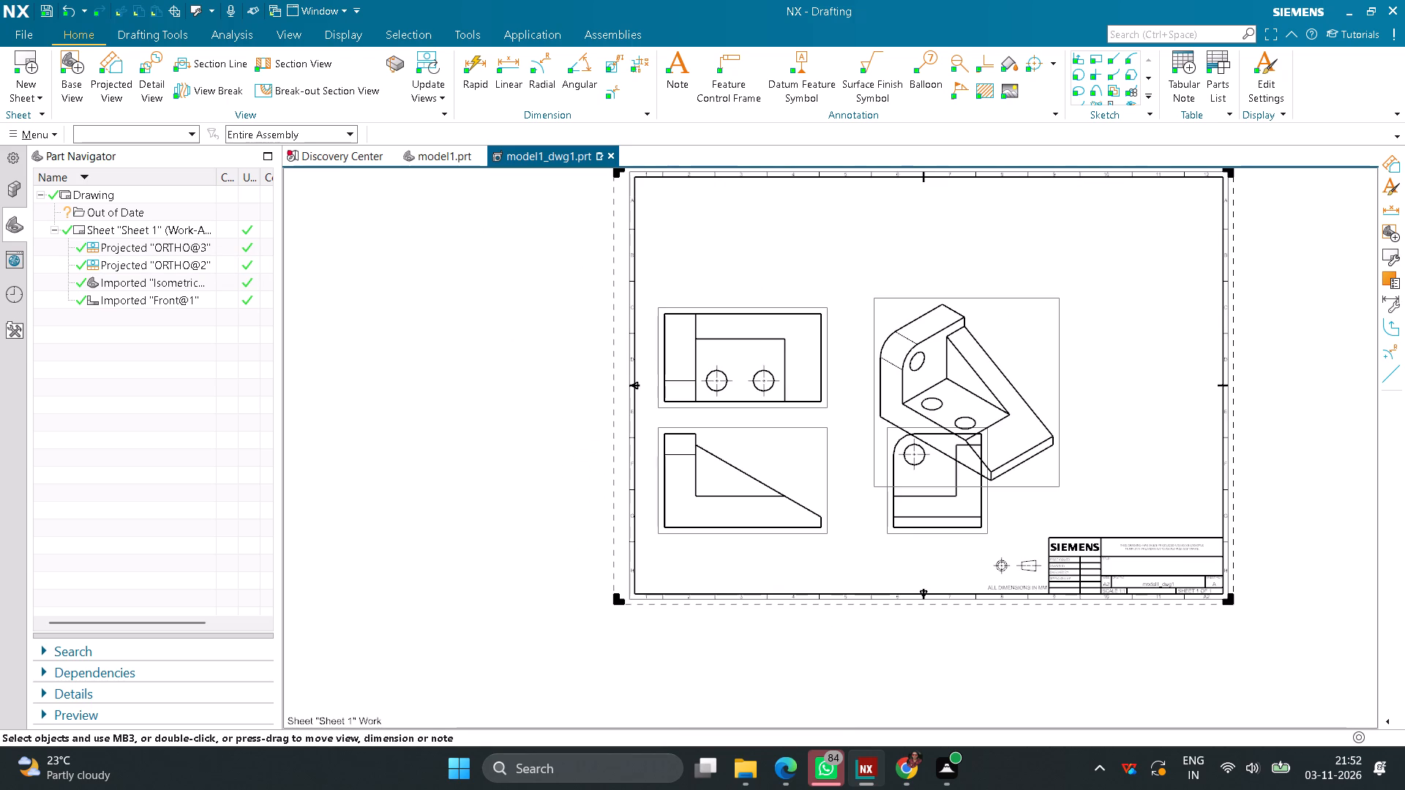
pyautogui.moveTo(1063, 332); pyautogui.dragTo(1177, 275)
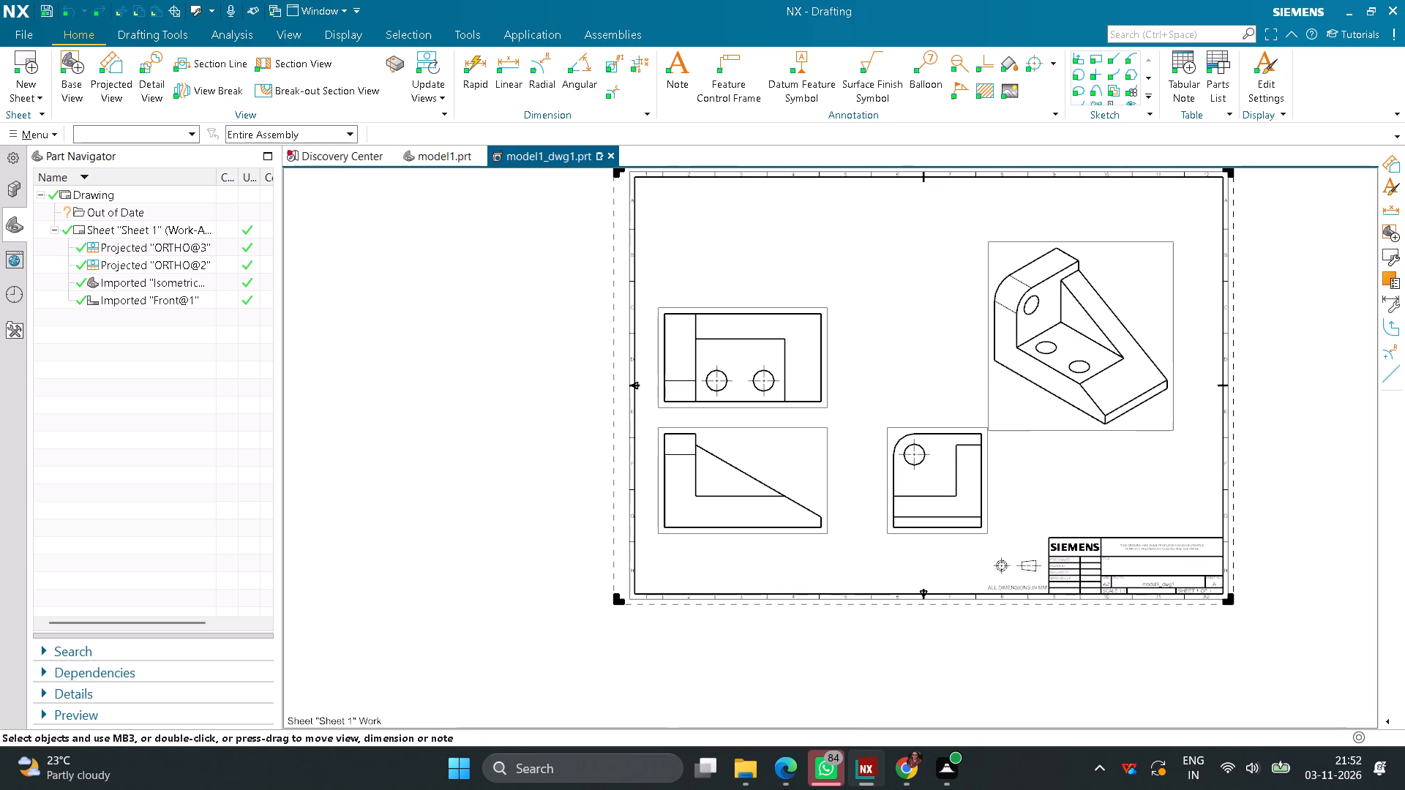
pyautogui.moveTo(1177, 275); pyautogui.dragTo(1187, 251)
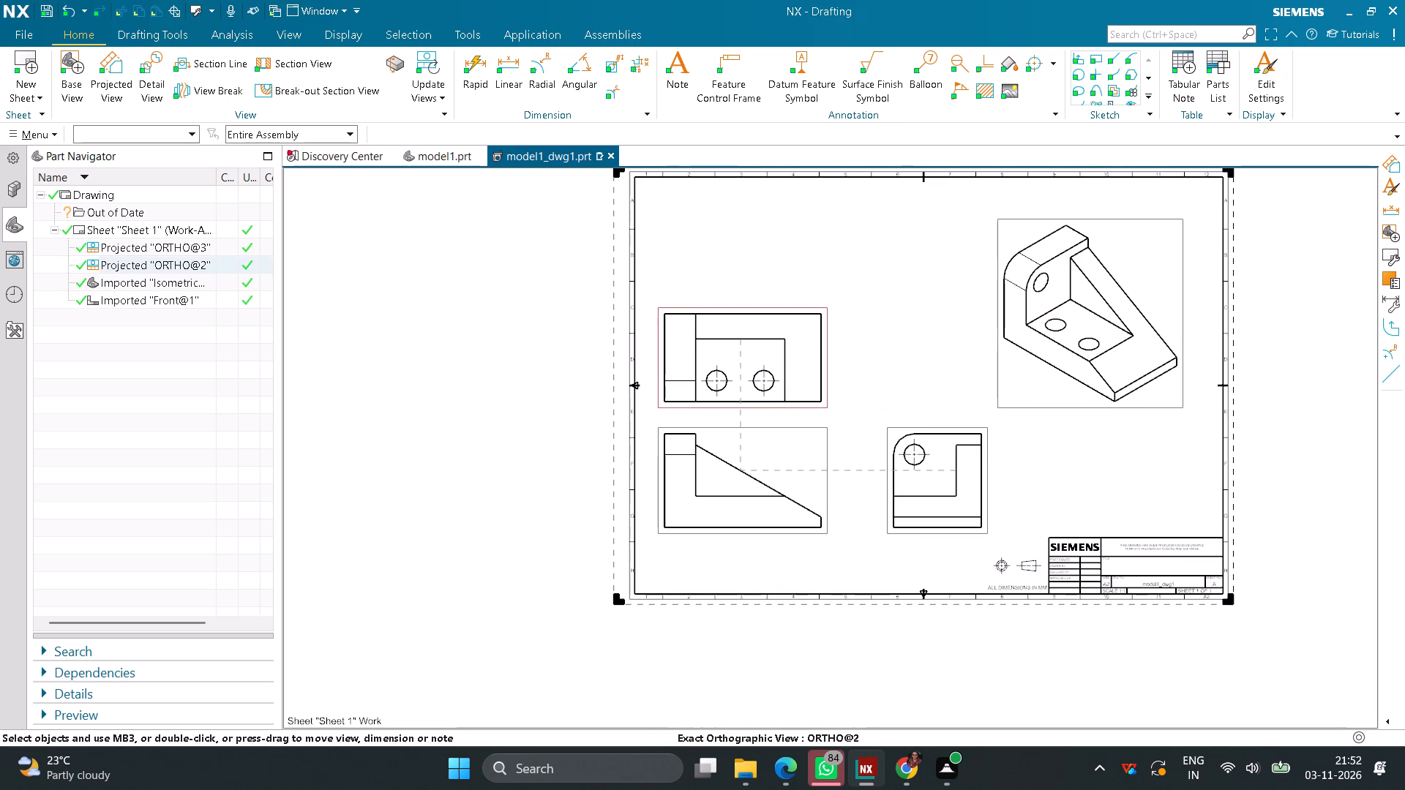
pyautogui.moveTo(712, 301); pyautogui.dragTo(730, 245)
pyautogui.moveTo(993, 472); pyautogui.dragTo(1027, 475)
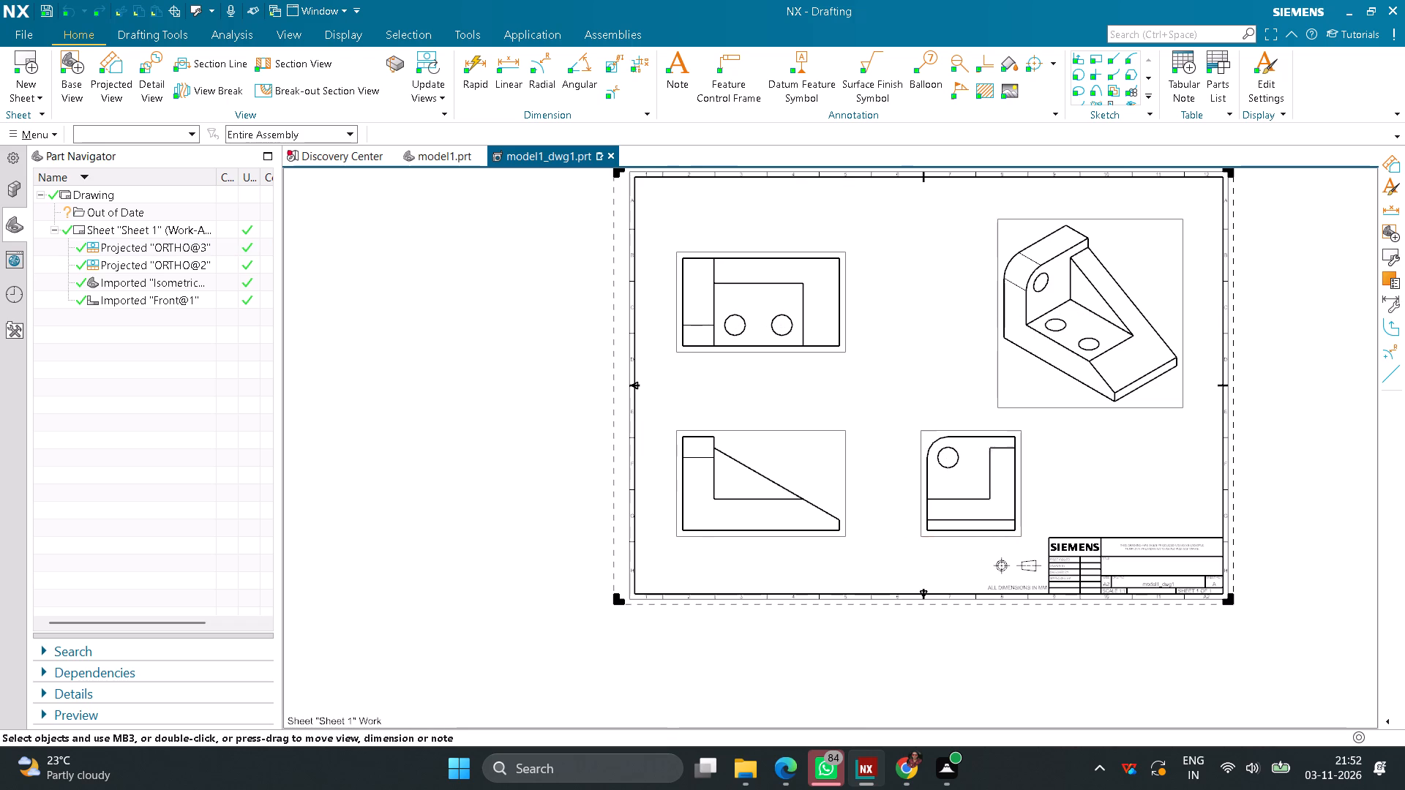
pyautogui.moveTo(1027, 475); pyautogui.dragTo(1070, 475)
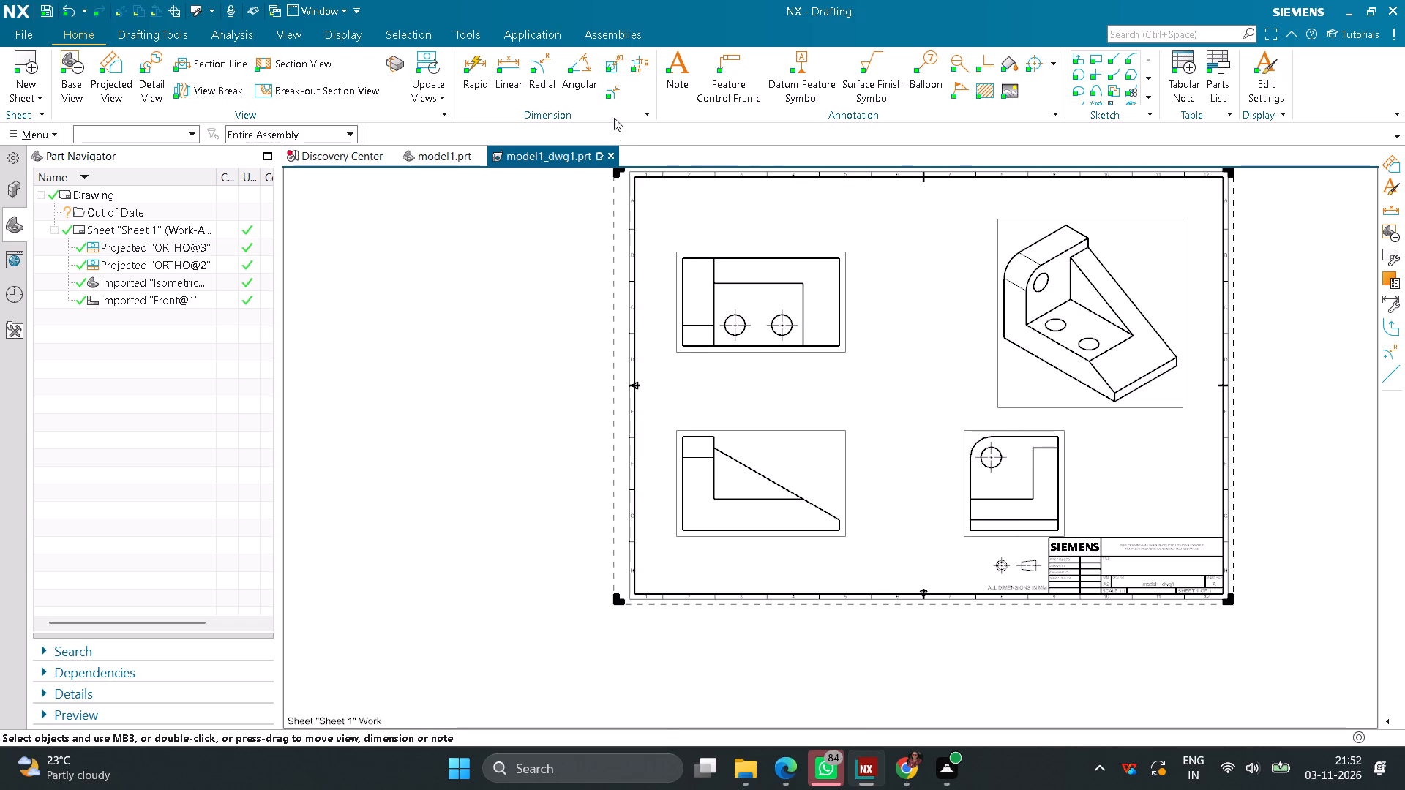
# Add linear dimensions to the front view for the upright's top width, the overall height and the overall base length.
pyautogui.click(500, 72)
pyautogui.scroll(4, 662, 481)
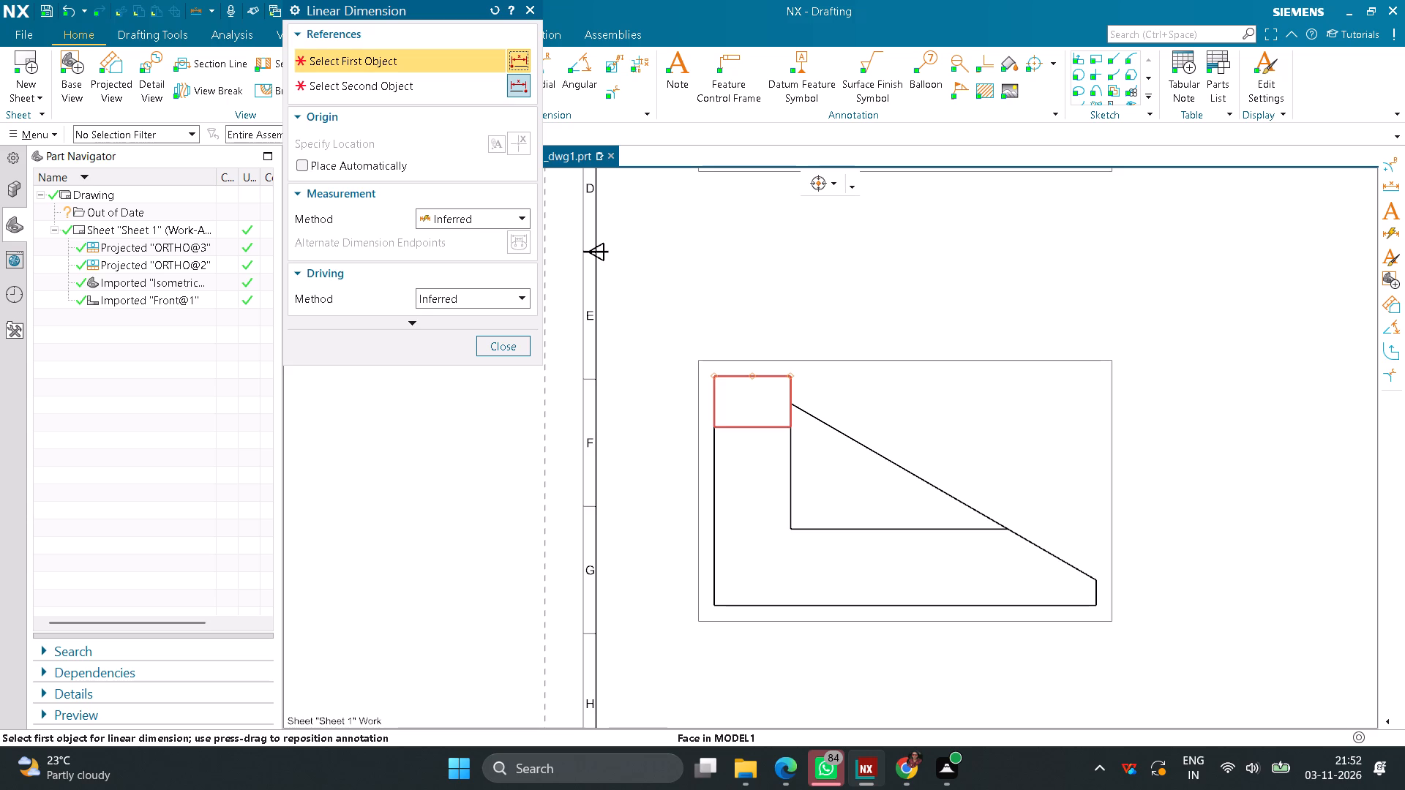
pyautogui.click(730, 373)
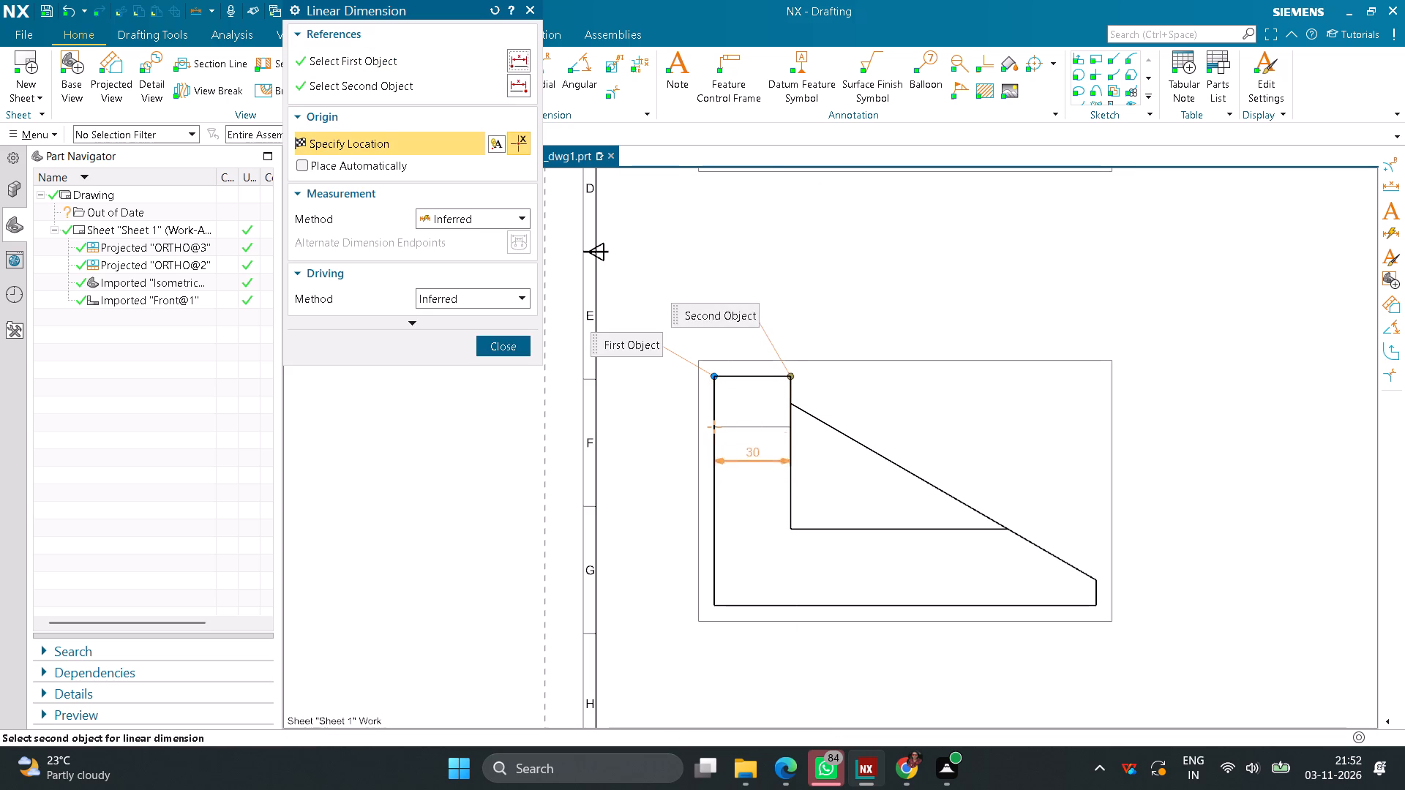
pyautogui.click(744, 342)
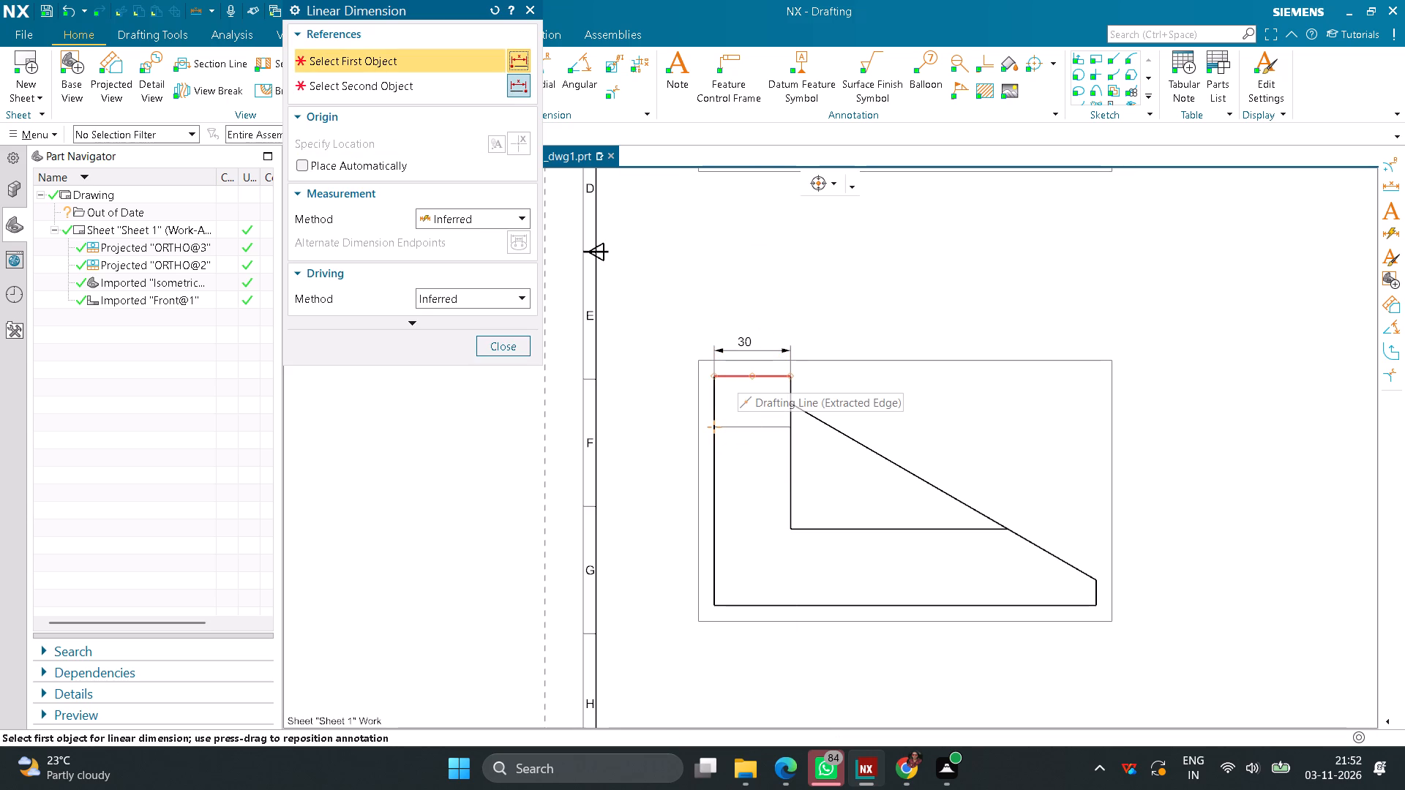
pyautogui.click(738, 374)
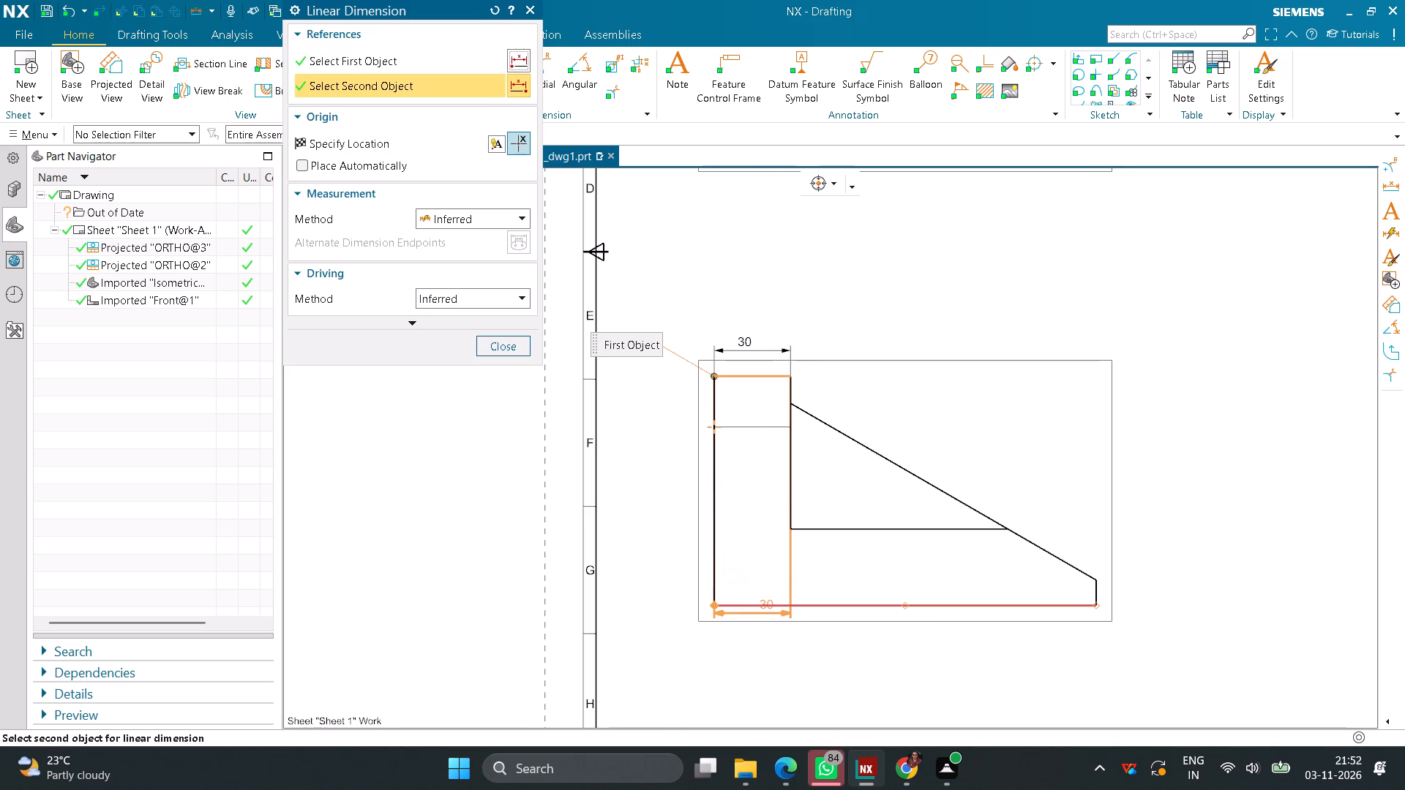
pyautogui.click(766, 604)
pyautogui.click(650, 481)
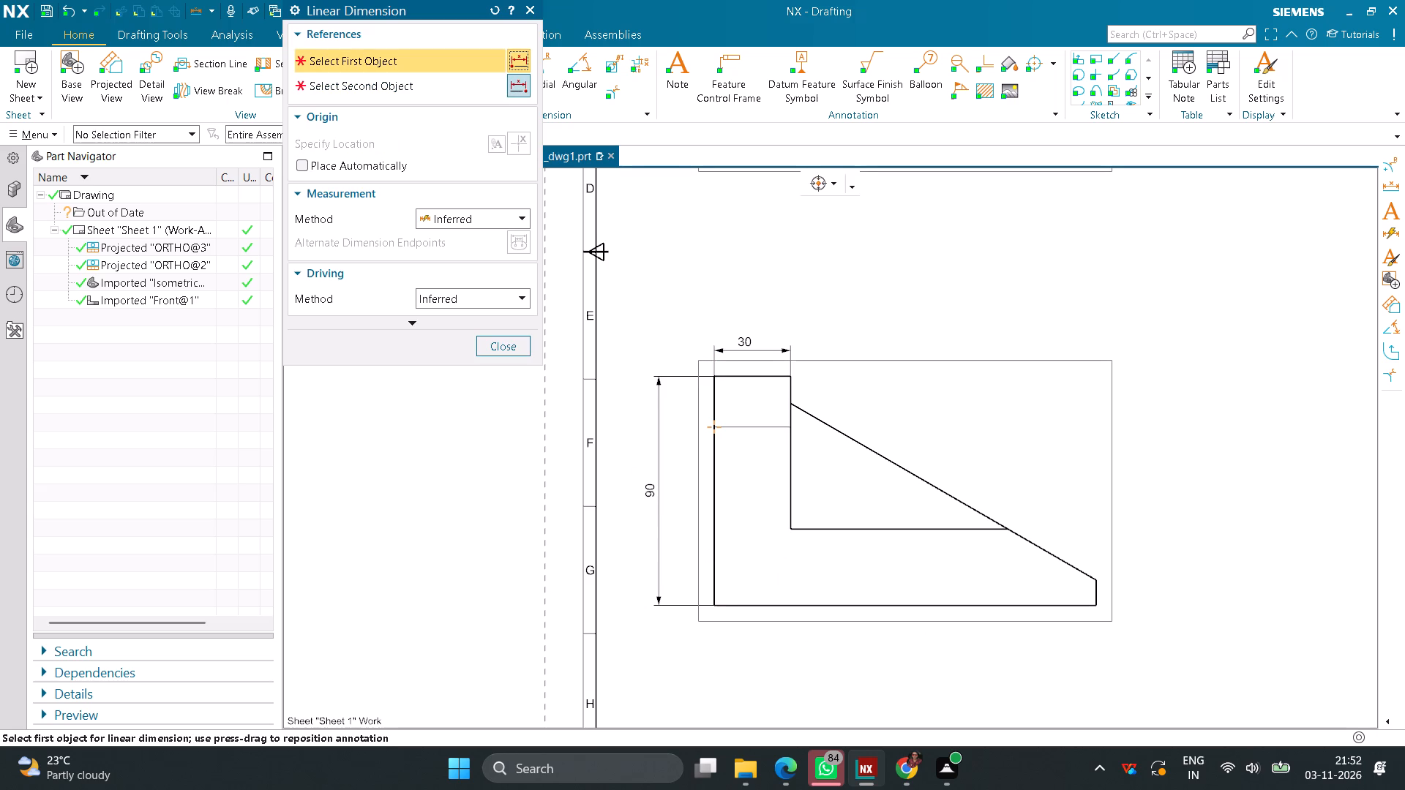
pyautogui.click(716, 566)
pyautogui.click(1101, 596)
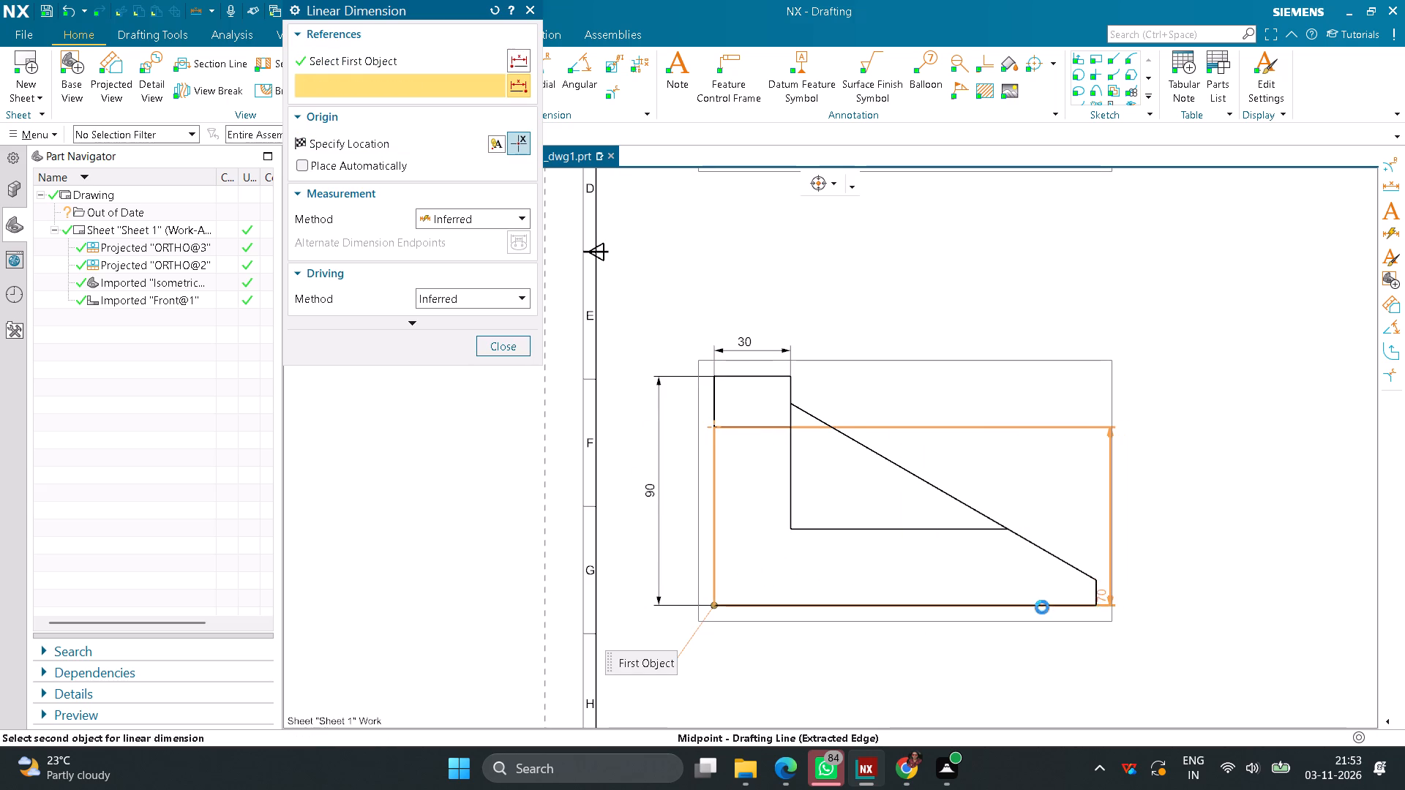
pyautogui.click(925, 648)
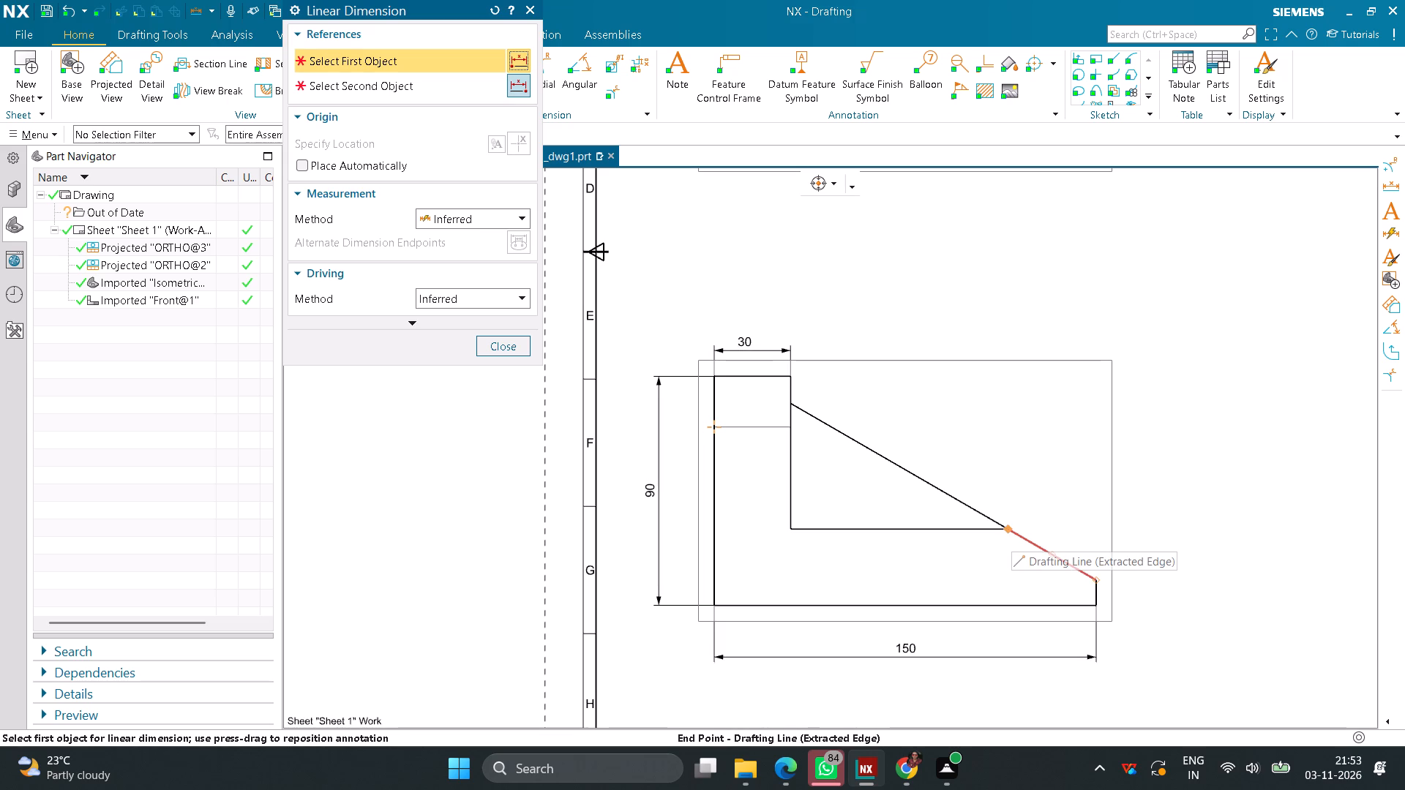
pyautogui.click(520, 221)
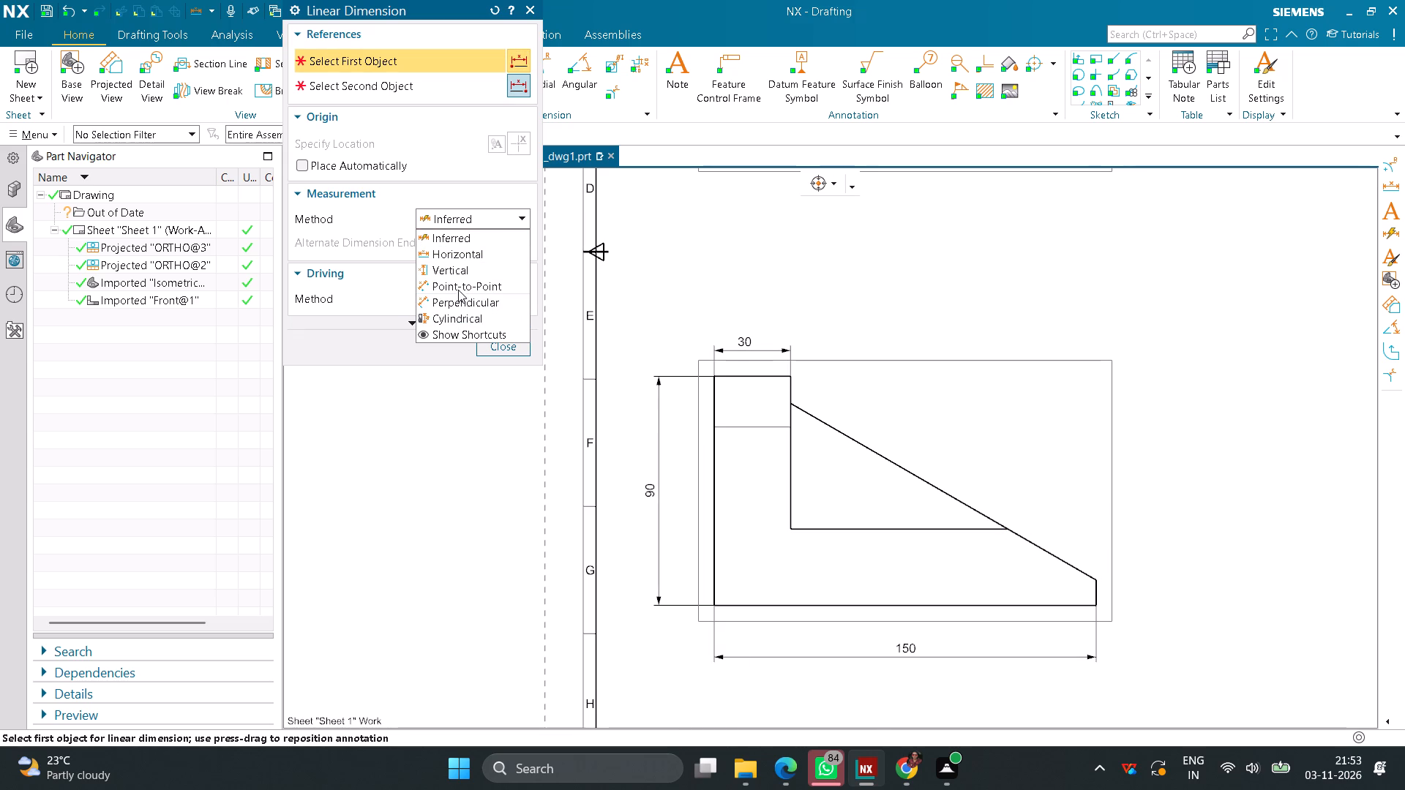
pyautogui.click(499, 348)
pyautogui.click(501, 348)
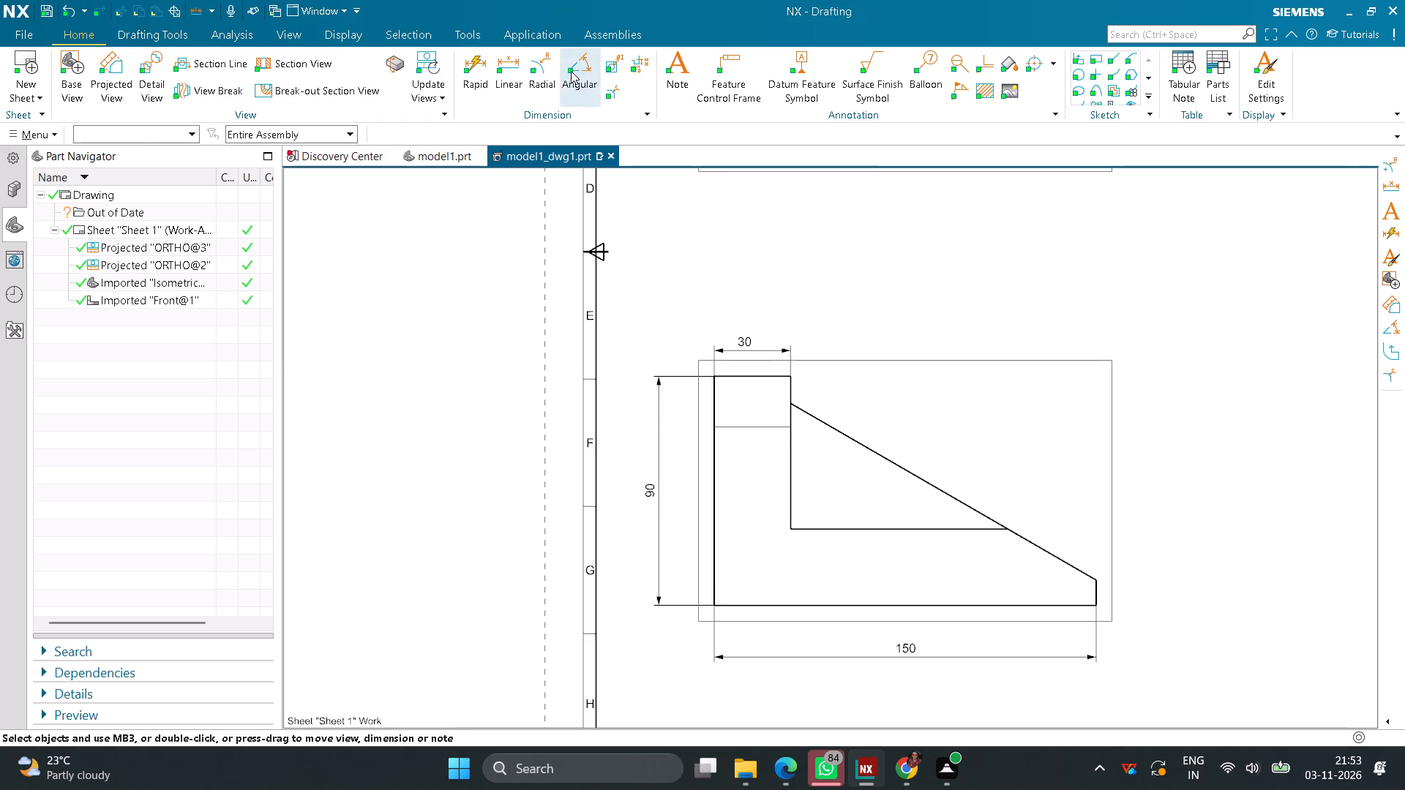
# Add an angular dimension in the front view between the sloped edge and the short vertical edge at its lower end.
pyautogui.click(571, 71)
pyautogui.click(1024, 531)
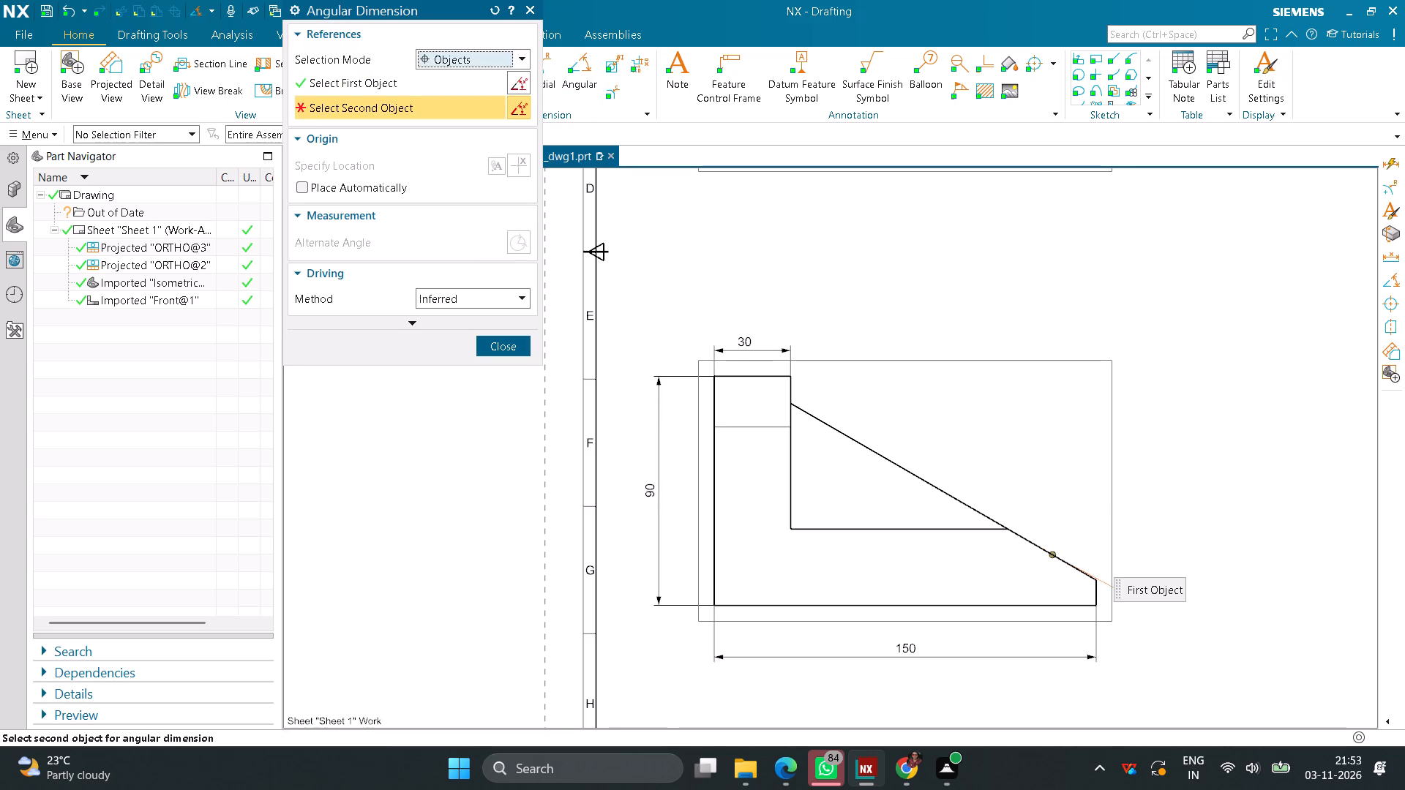
pyautogui.click(1096, 591)
pyautogui.click(1064, 538)
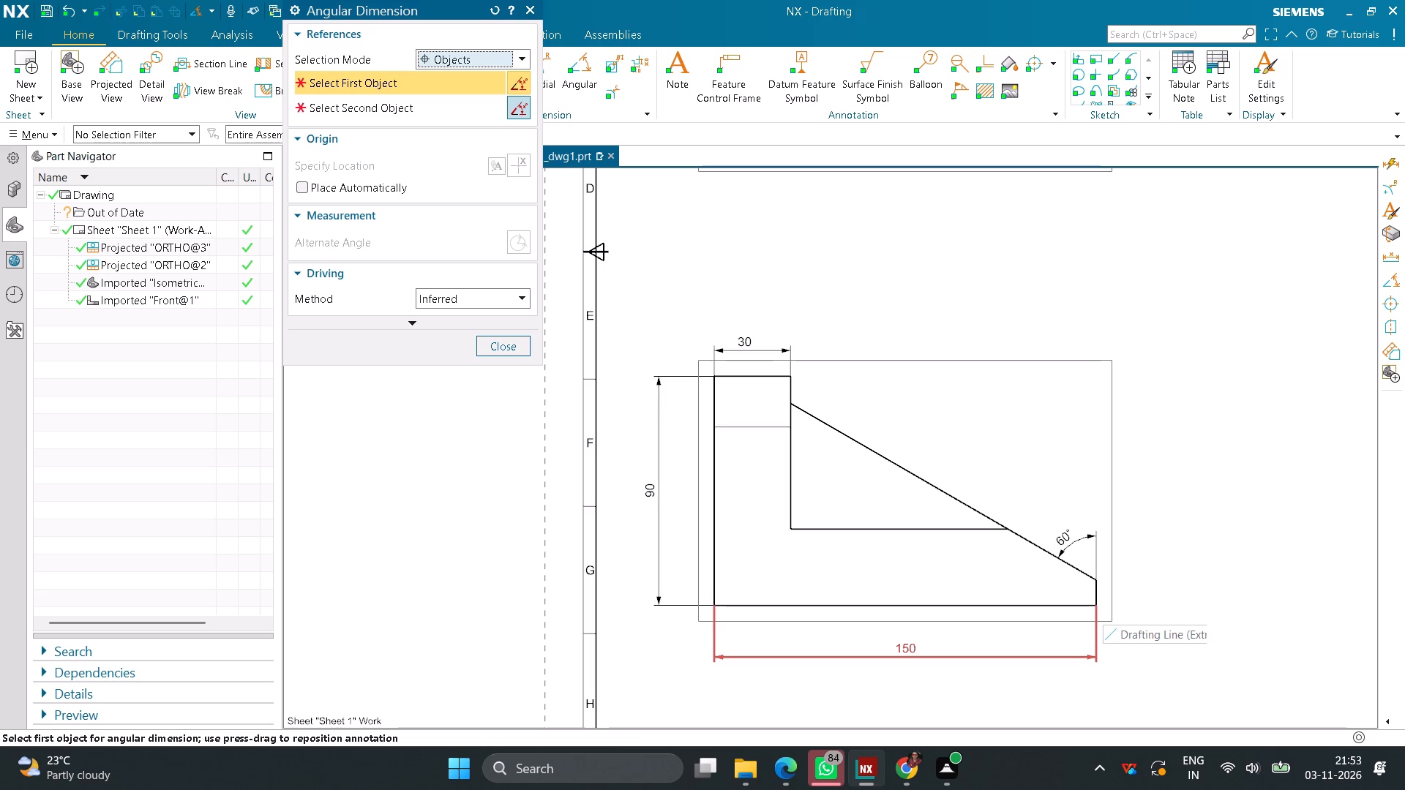
pyautogui.click(524, 350)
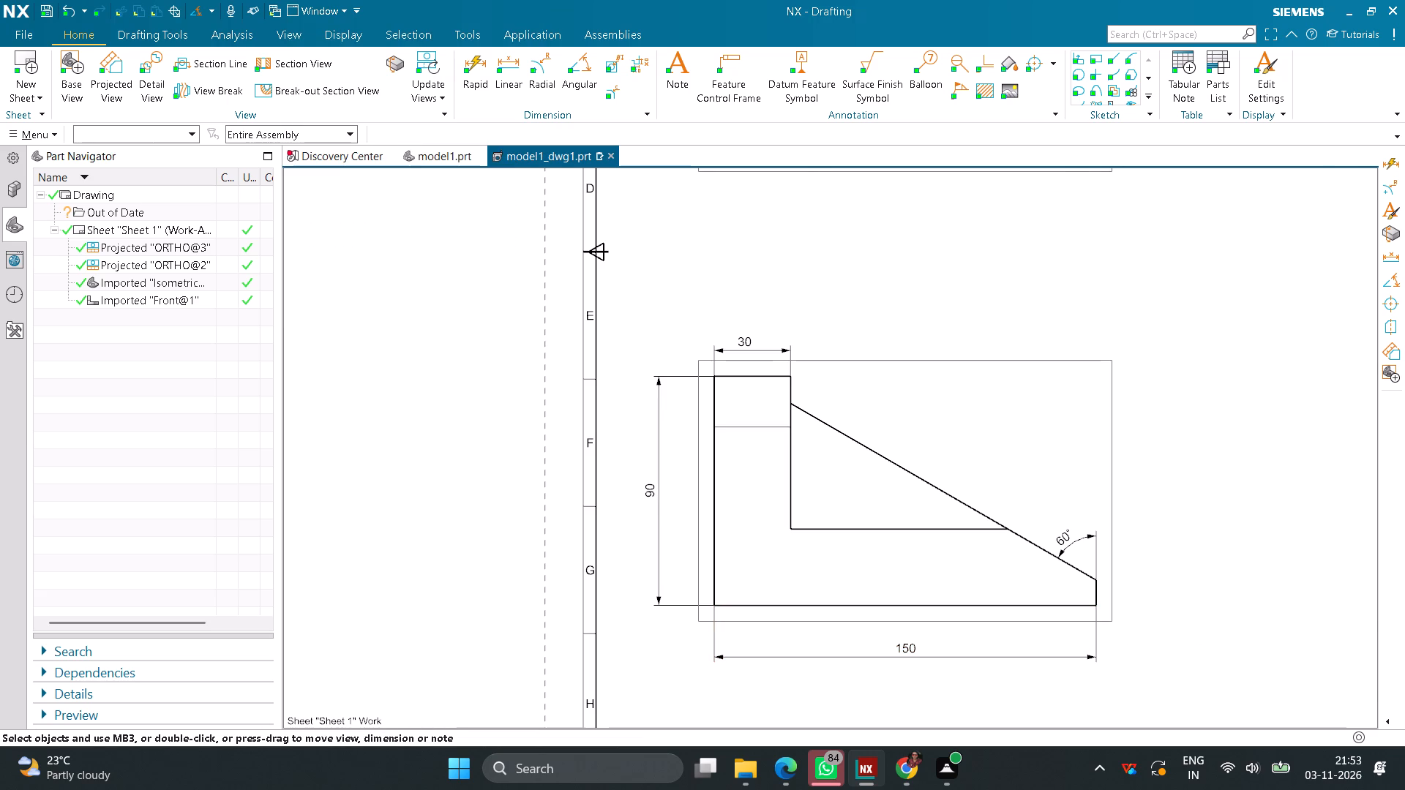
# Add linear dimensions to the top view for the overall depth and the distance from the upper outline edge to the inner parallel edge.
pyautogui.scroll(-6, 876, 301)
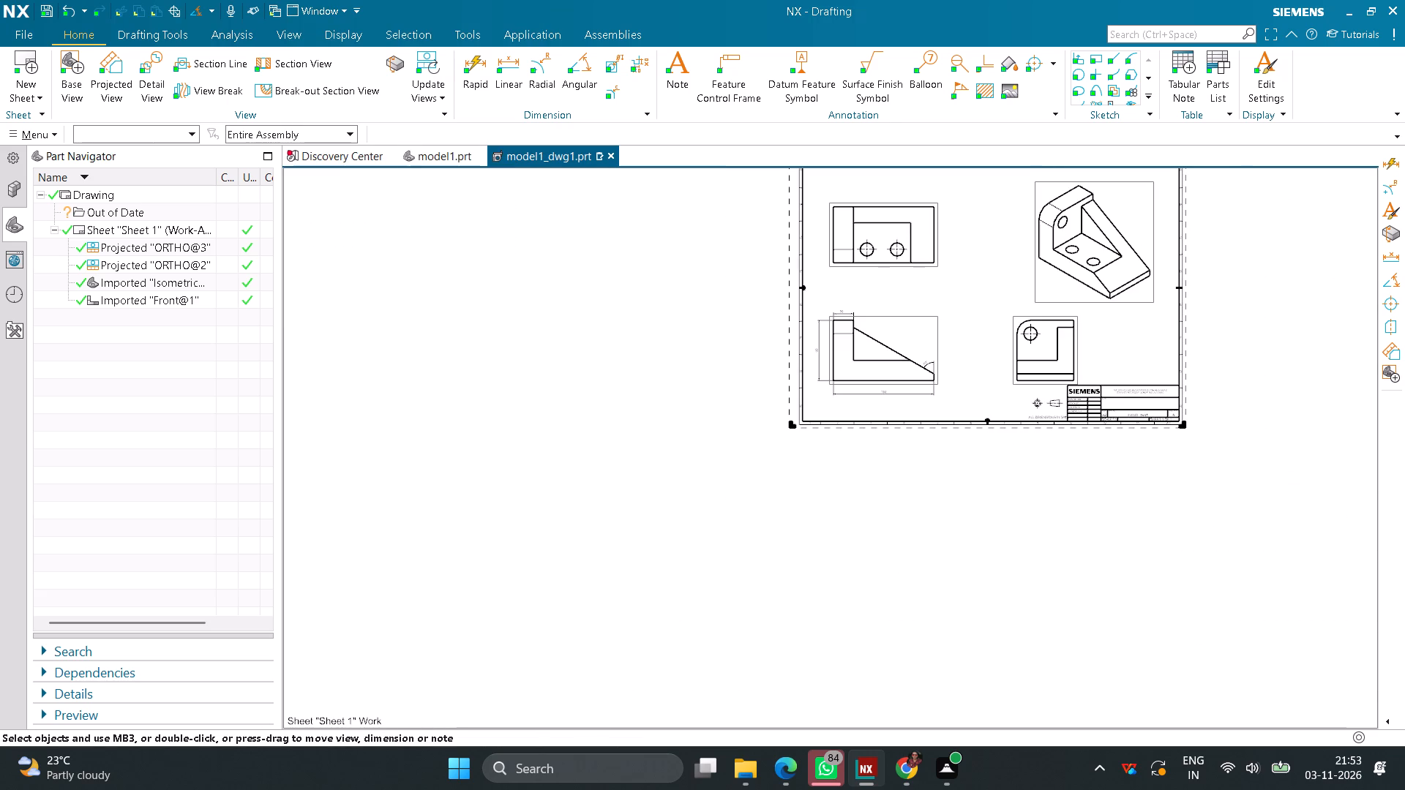
pyautogui.scroll(4, 881, 178)
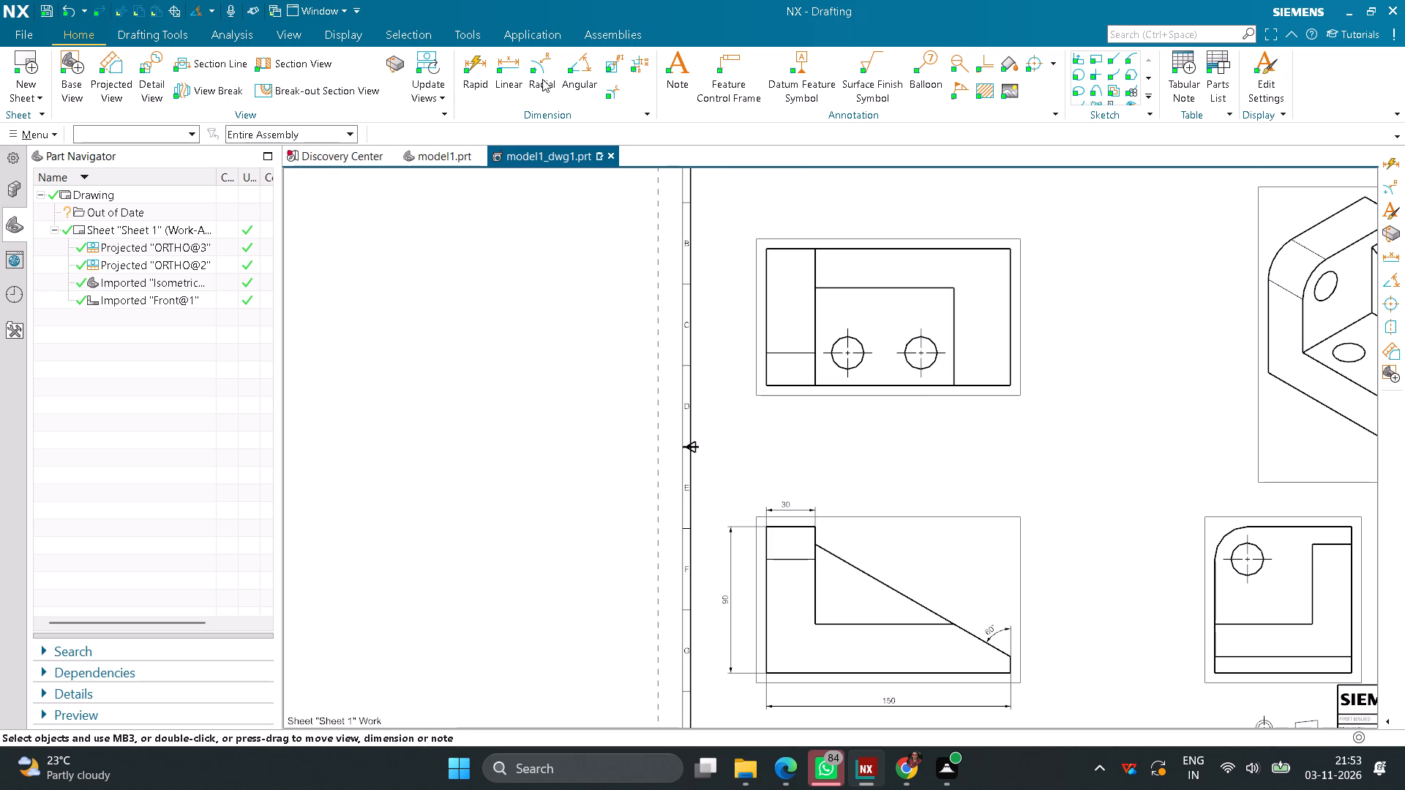
pyautogui.click(517, 72)
pyautogui.click(1013, 276)
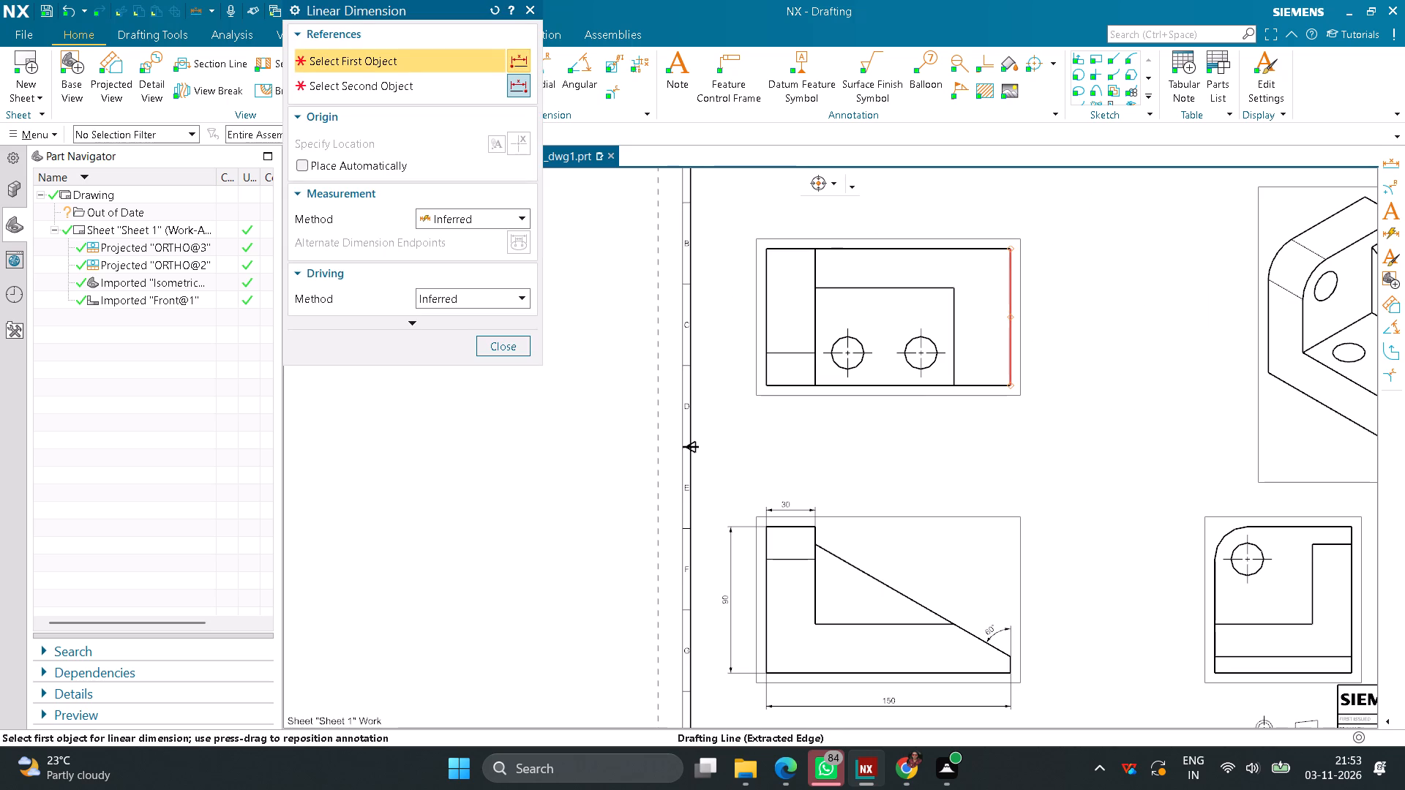
pyautogui.click(1073, 305)
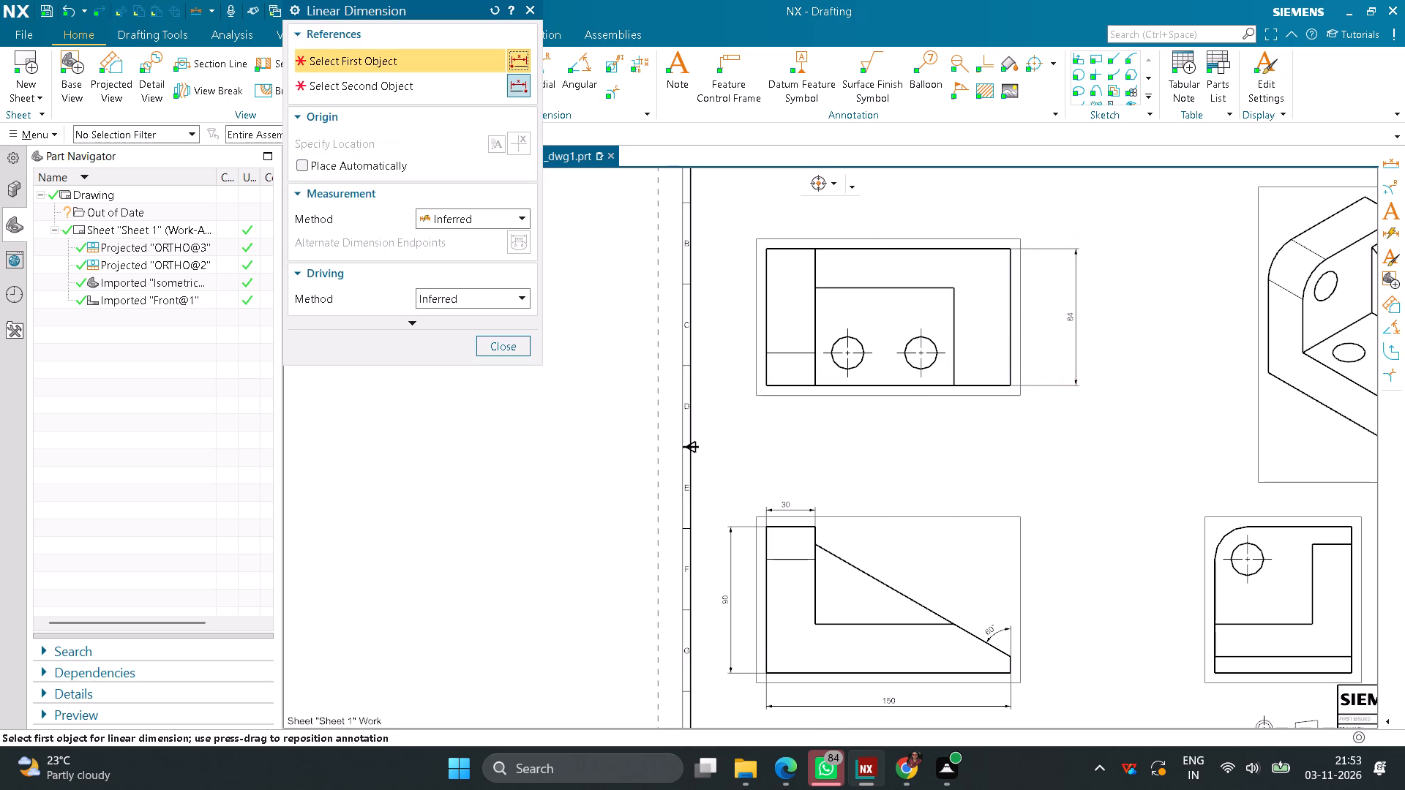
pyautogui.click(900, 287)
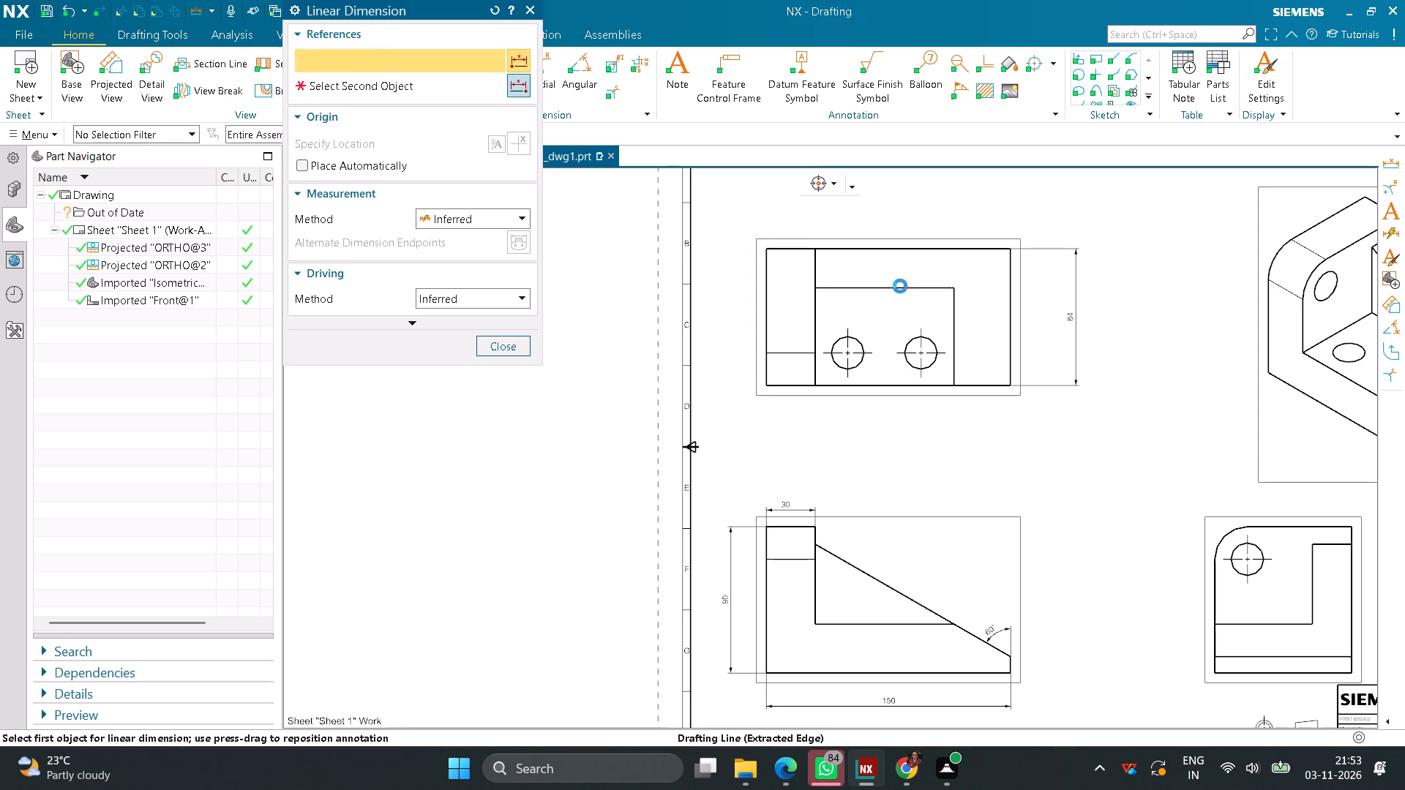
pyautogui.click(888, 247)
pyautogui.click(890, 216)
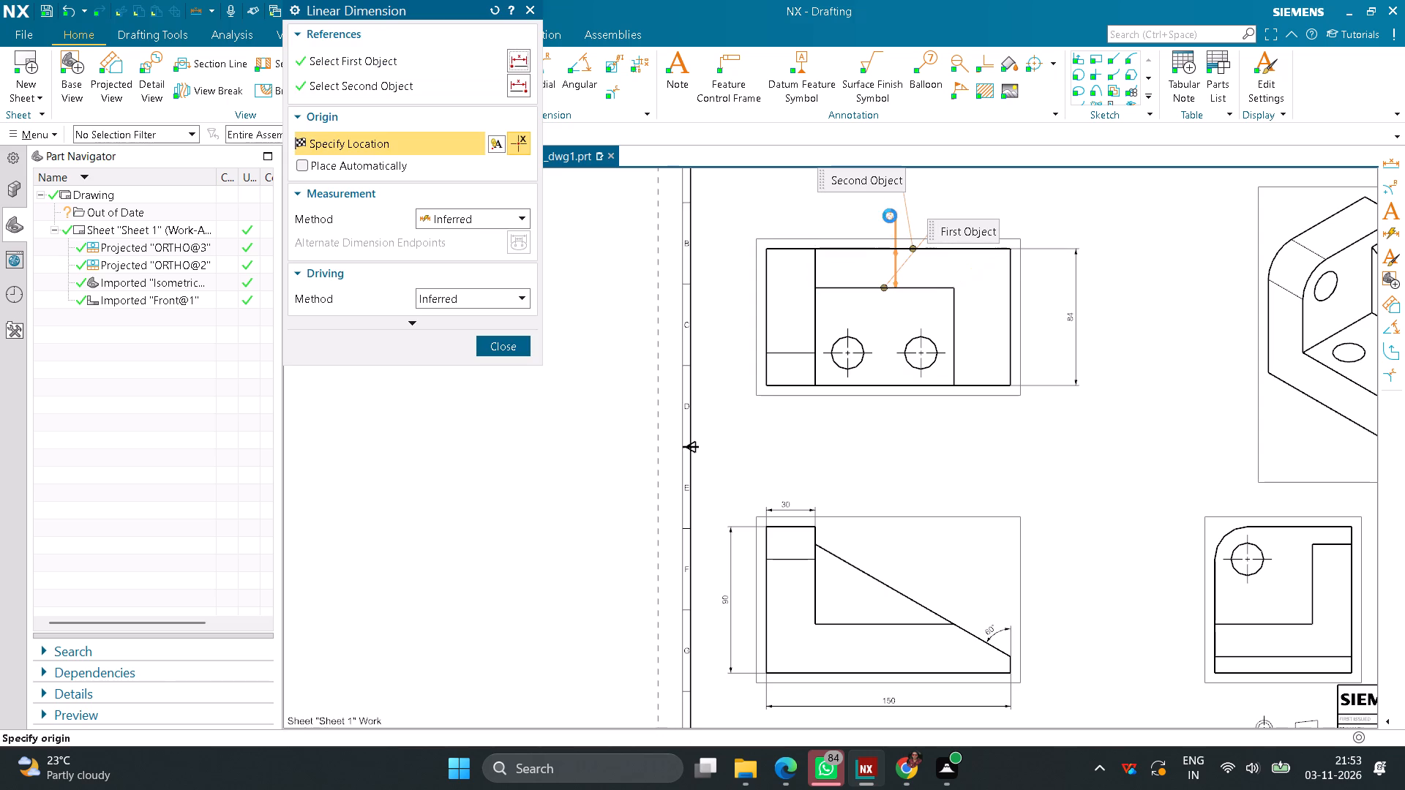
# Dimension the top view's holes: centre spacing, left hole to the upright's inner edge, and right hole to the lower outline edge.
pyautogui.scroll(6, 836, 351)
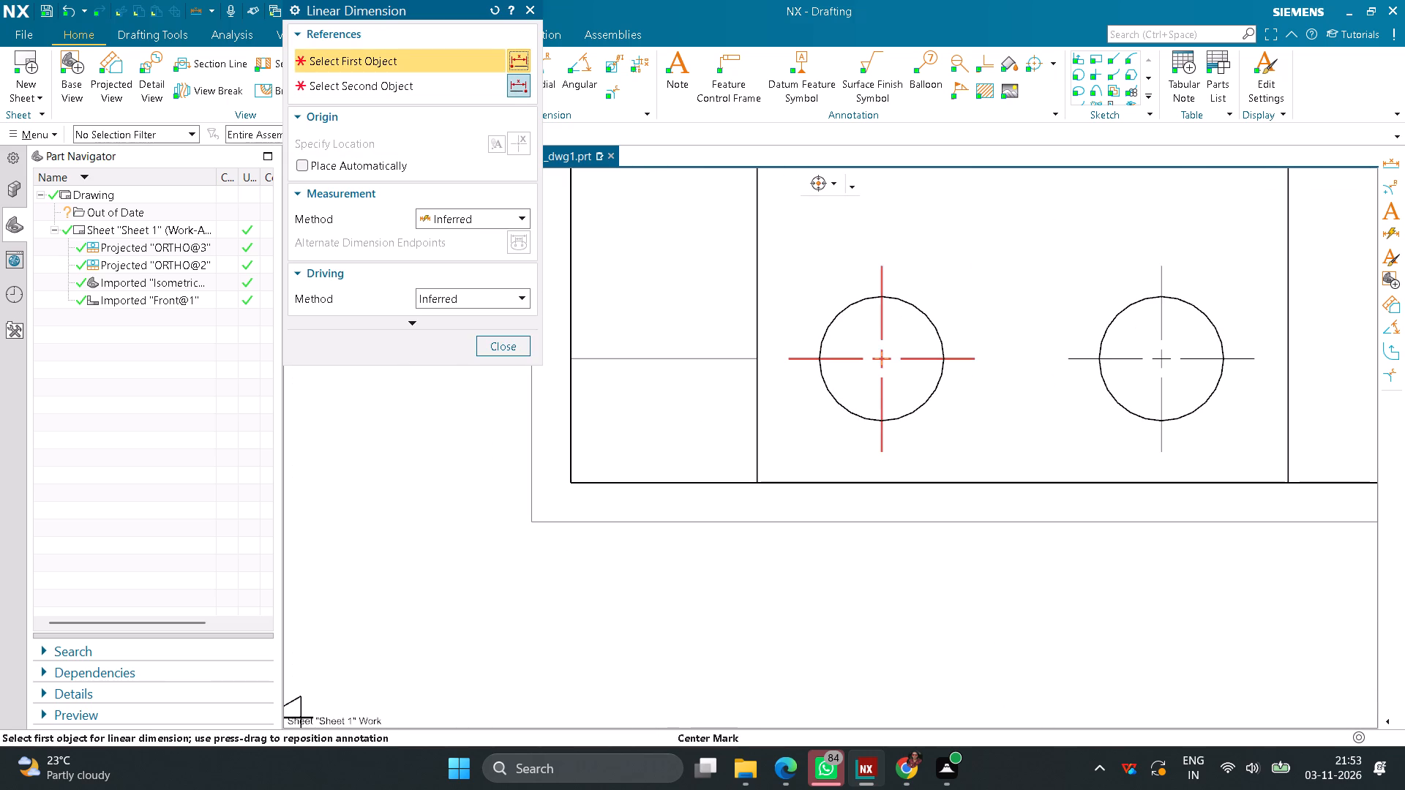
pyautogui.click(877, 335)
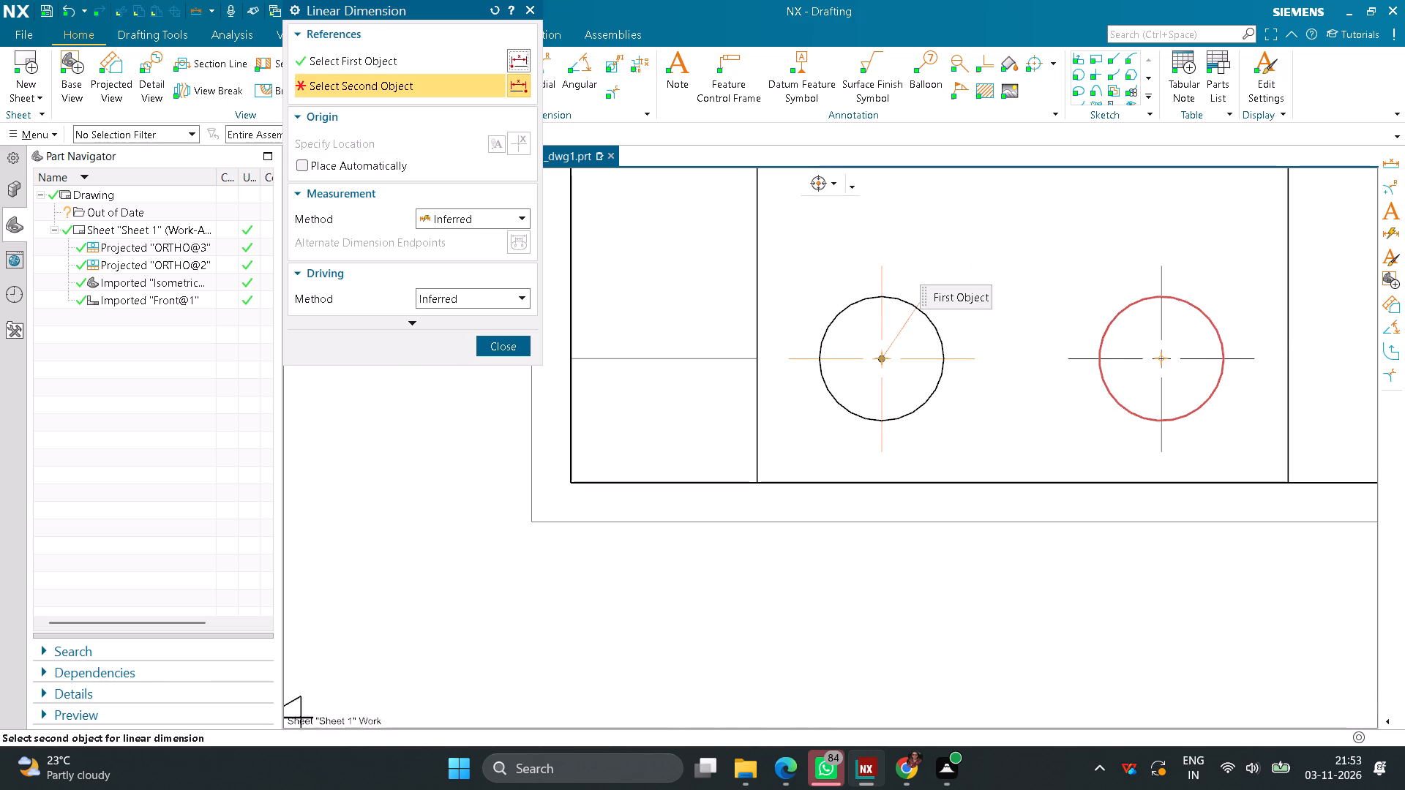
pyautogui.click(1162, 325)
pyautogui.click(1065, 513)
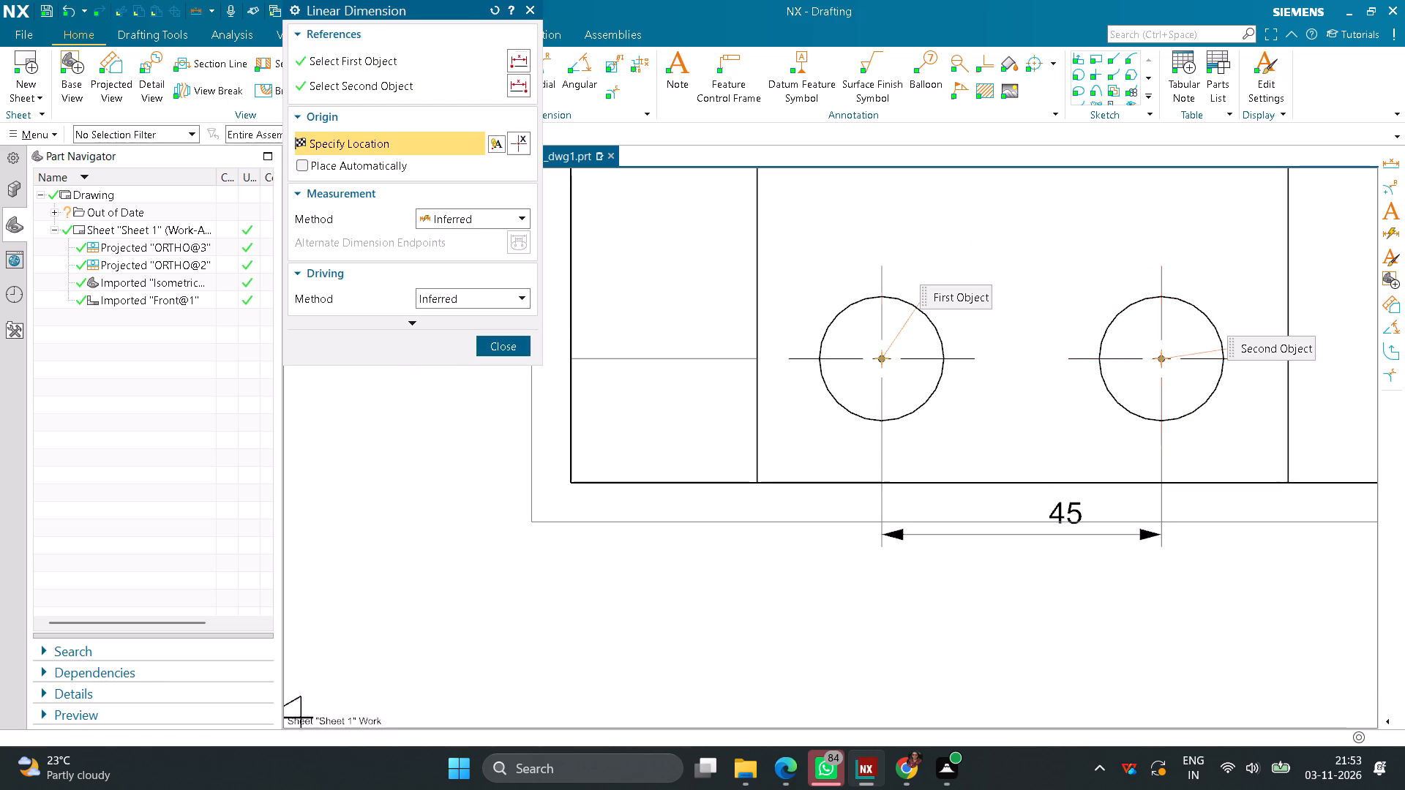
pyautogui.click(884, 320)
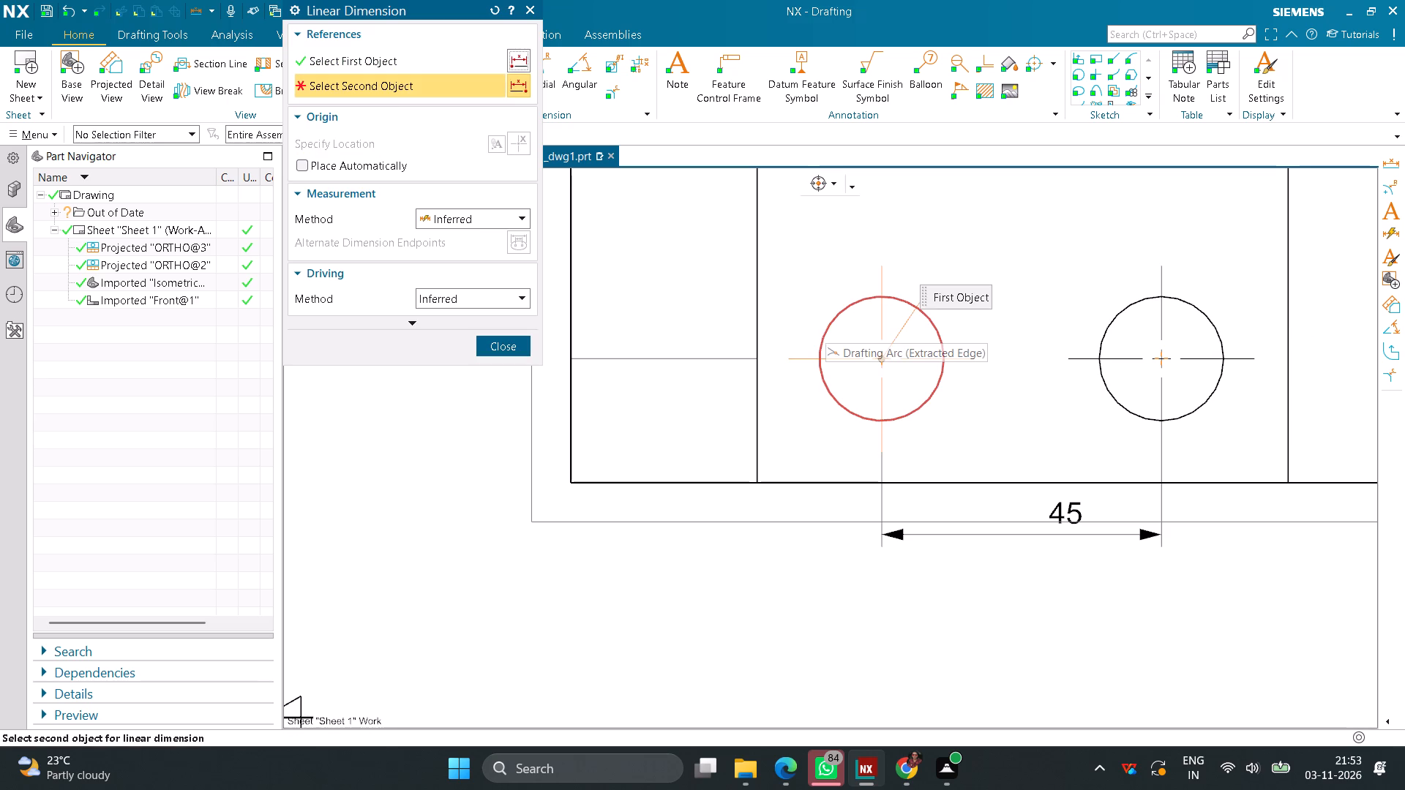
pyautogui.click(753, 314)
pyautogui.click(813, 538)
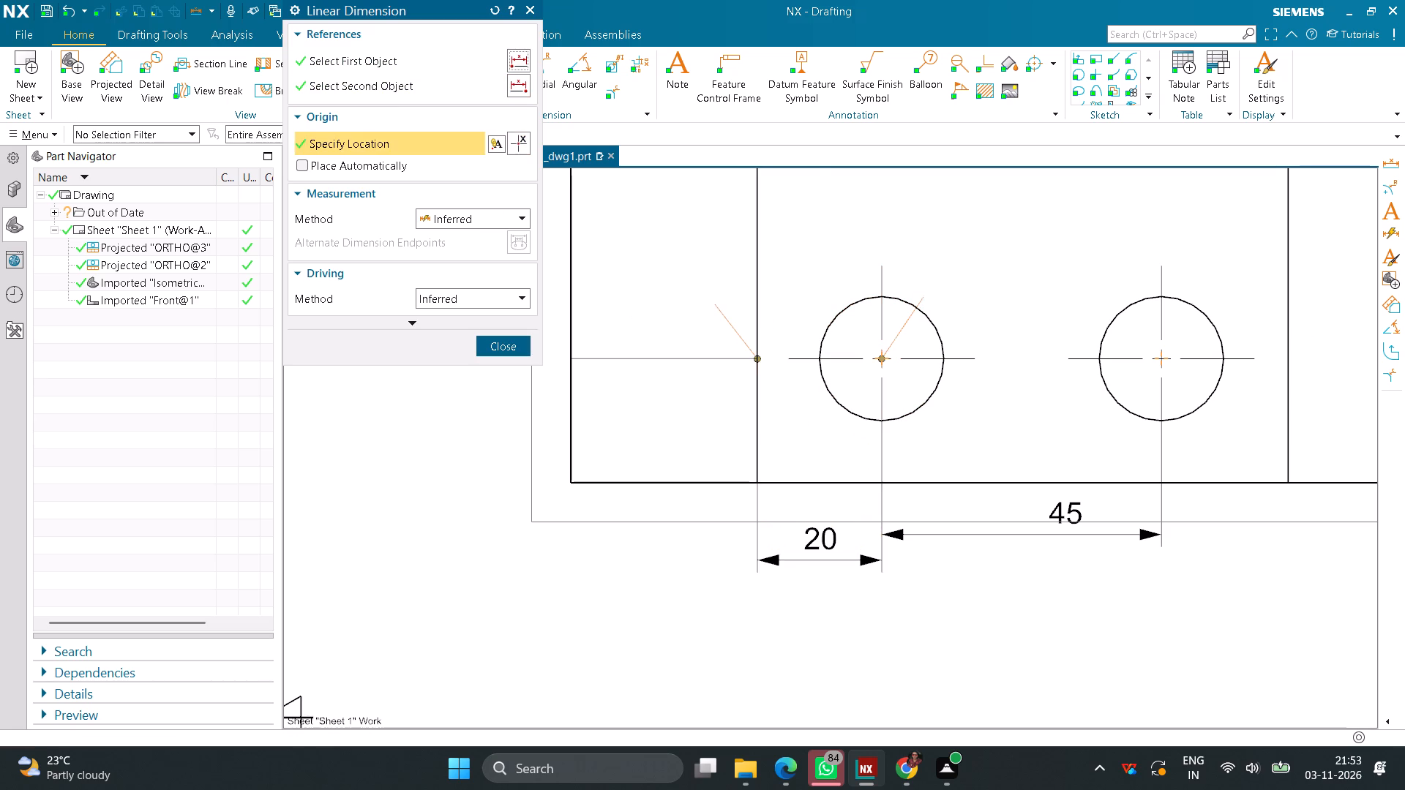
pyautogui.click(1214, 362)
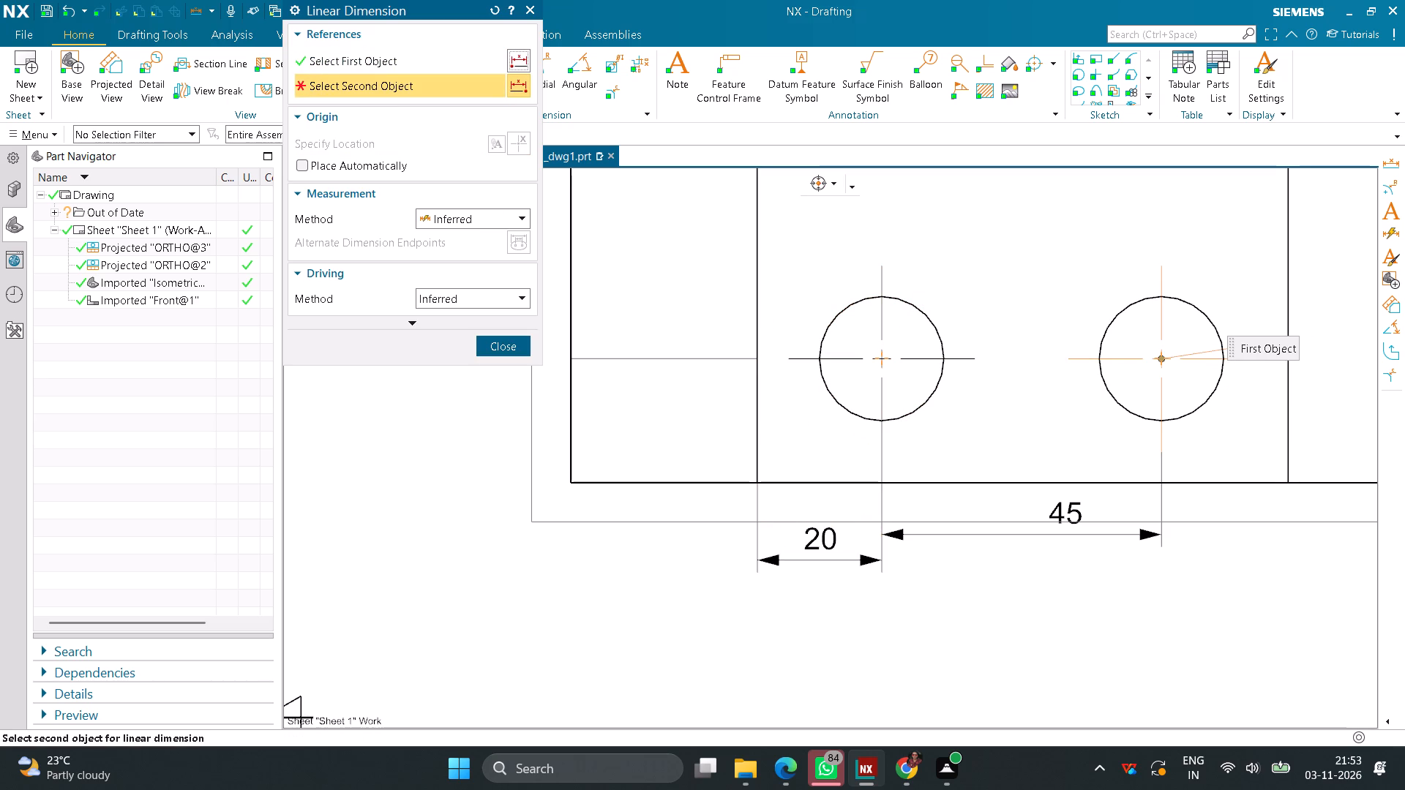
pyautogui.click(1233, 477)
pyautogui.click(1234, 575)
pyautogui.scroll(-3, 1123, 578)
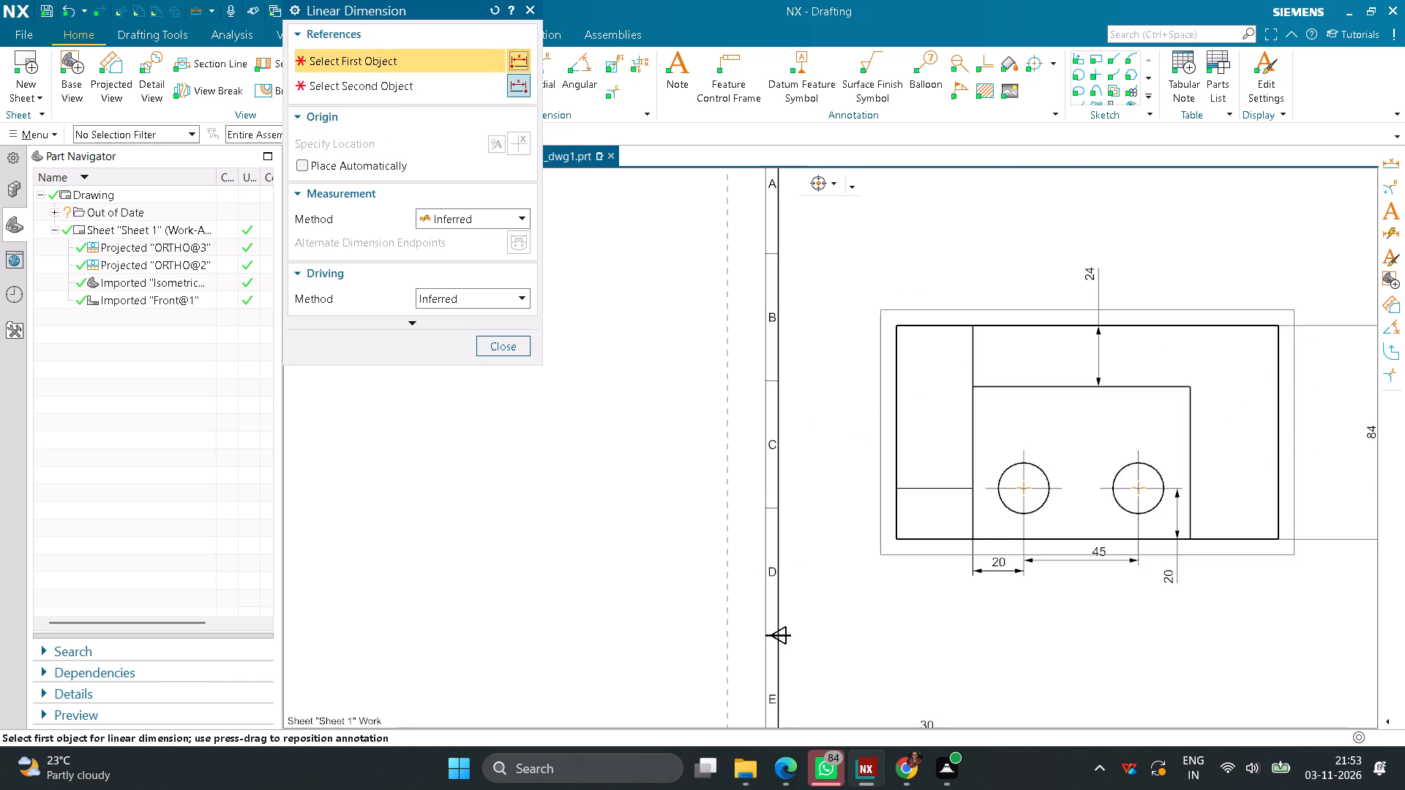
# Add a vertical linear dimension in the right-side view between the base's bottom edge and the parallel edge just above it.
pyautogui.scroll(-4, 1117, 579)
pyautogui.moveTo(1174, 612); pyautogui.dragTo(940, 407, button='middle')
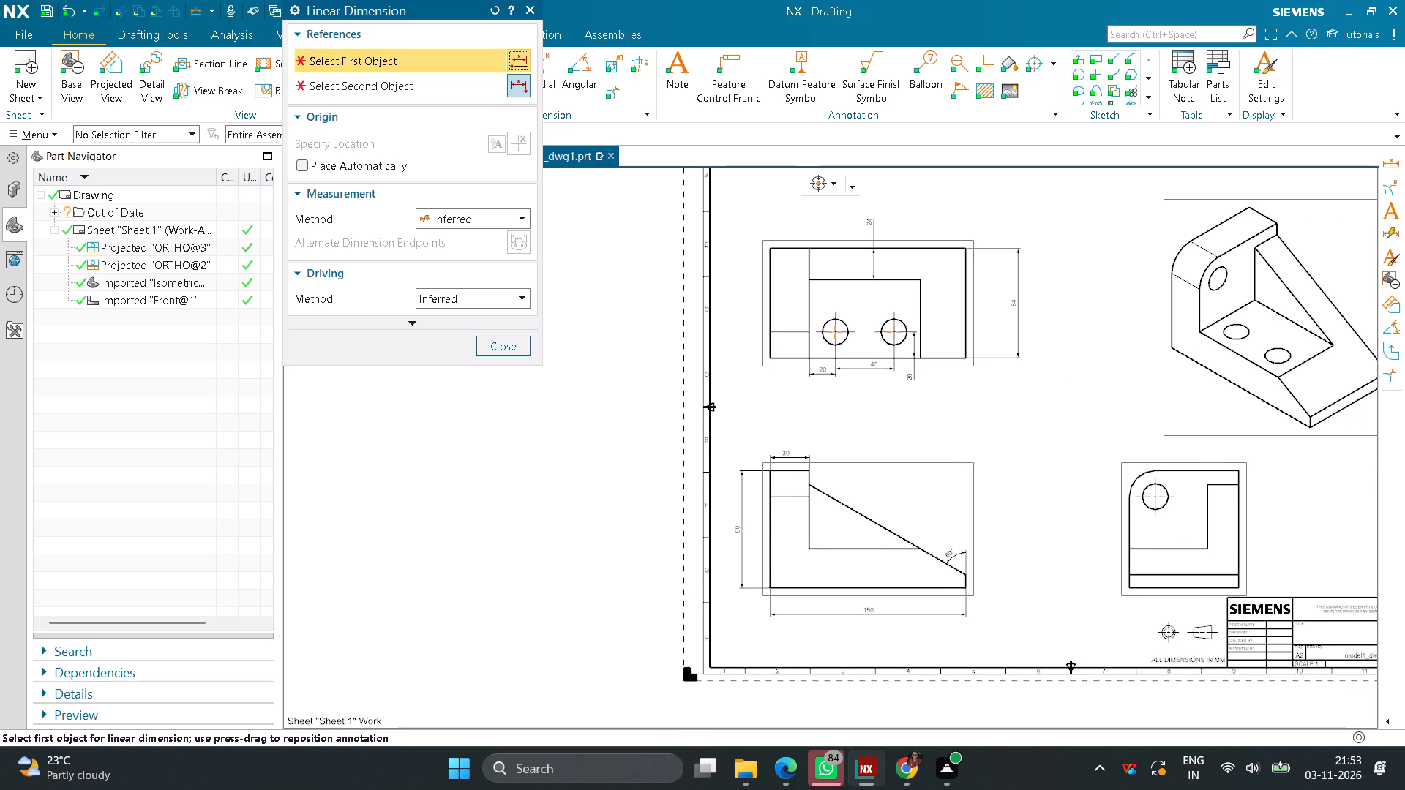
pyautogui.moveTo(940, 407); pyautogui.dragTo(827, 364, button='middle')
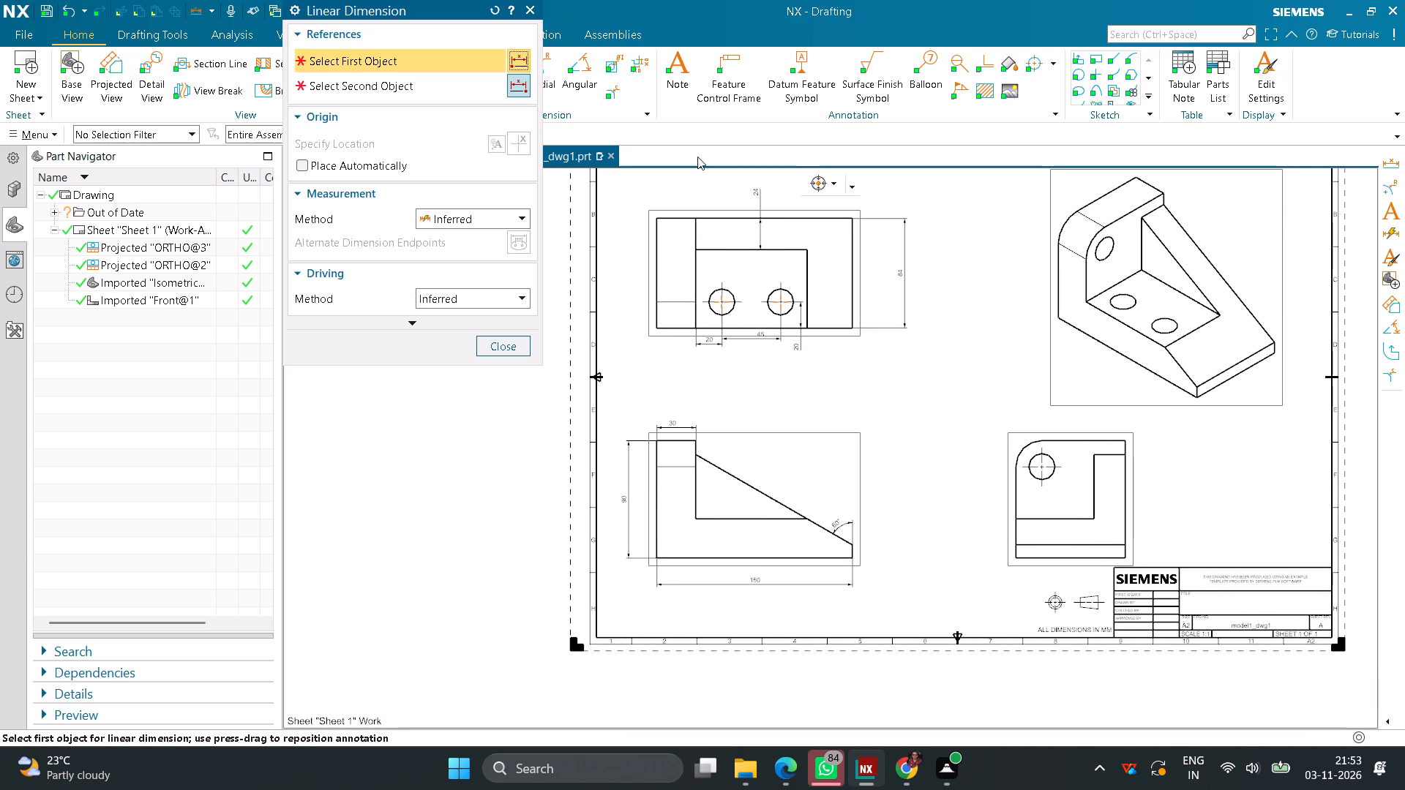
pyautogui.click(522, 347)
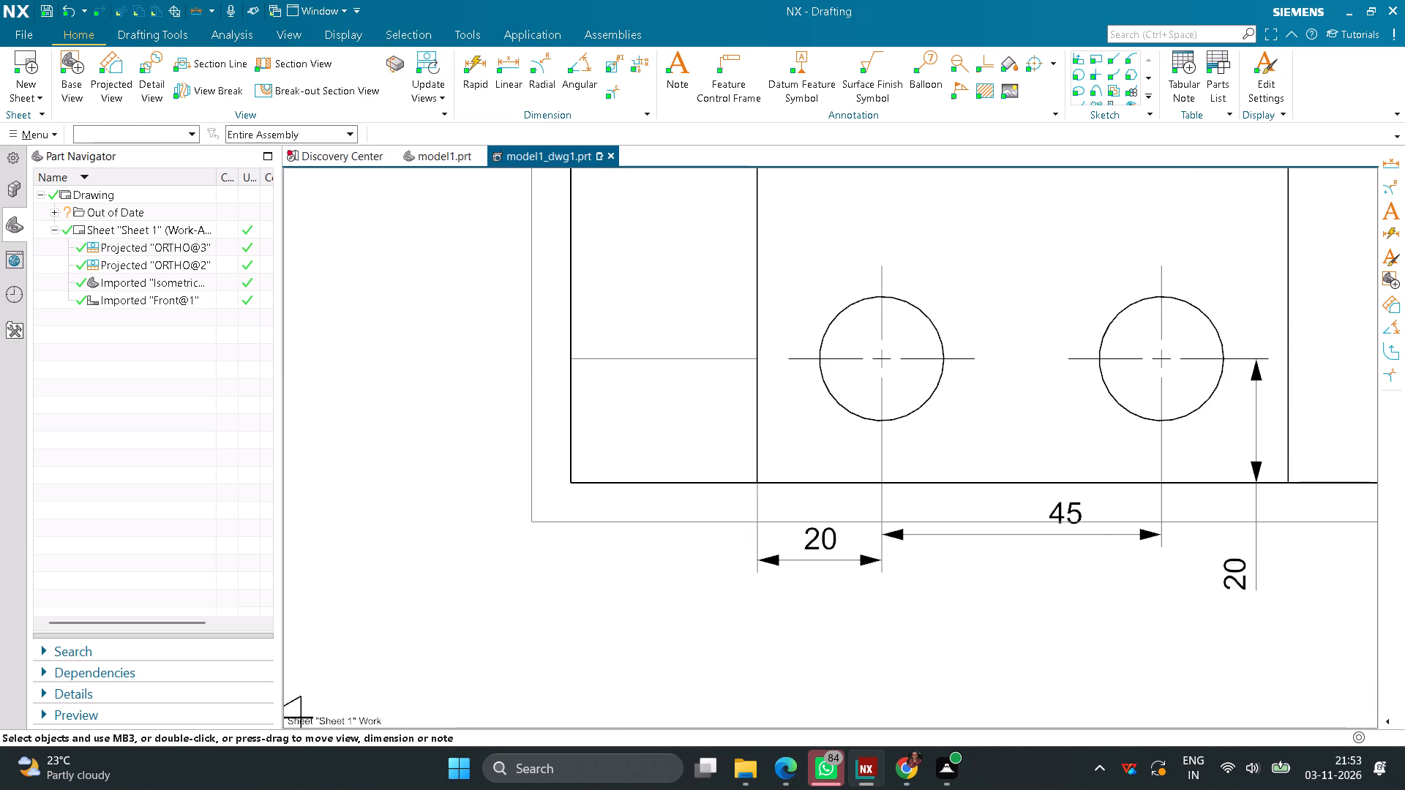
pyautogui.scroll(-10, 736, 405)
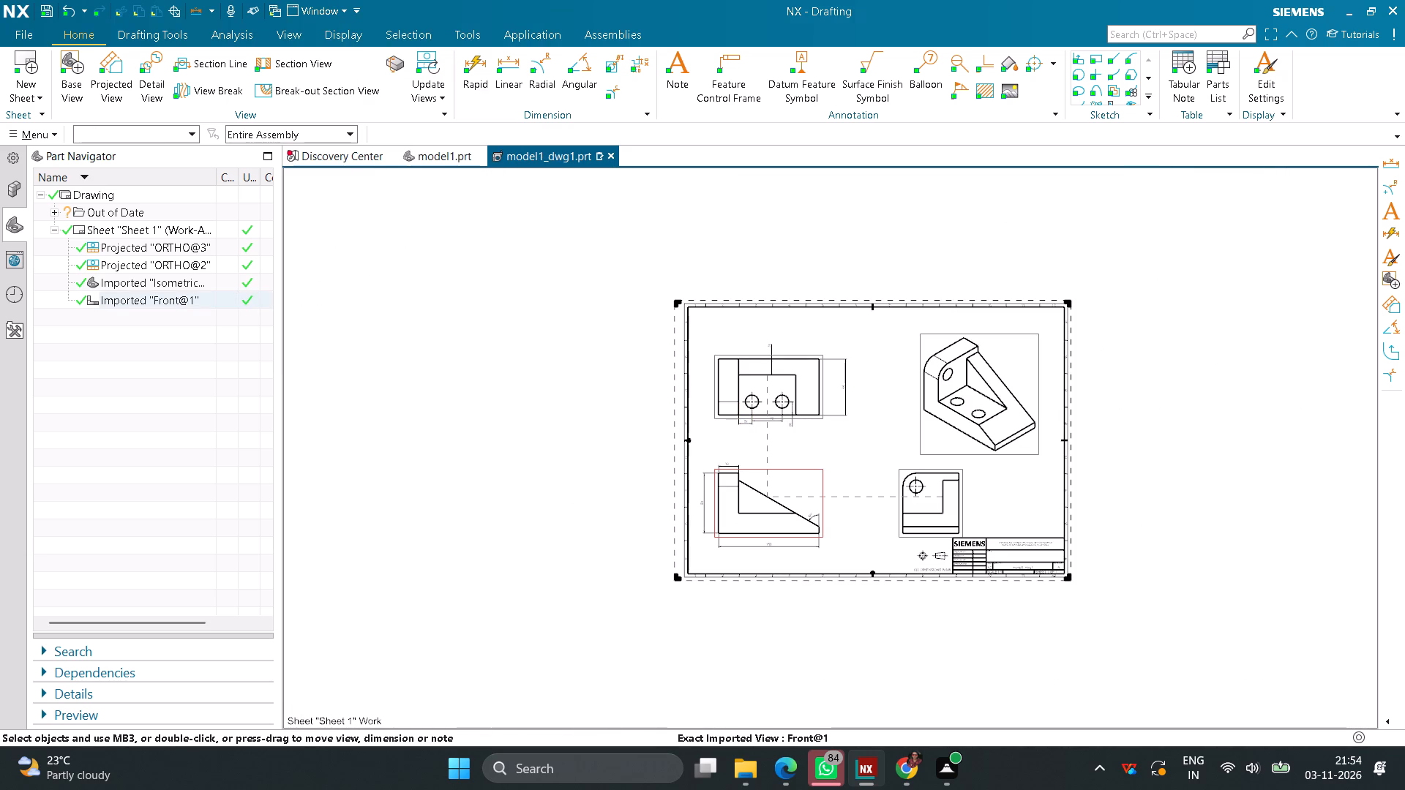
pyautogui.scroll(2, 928, 528)
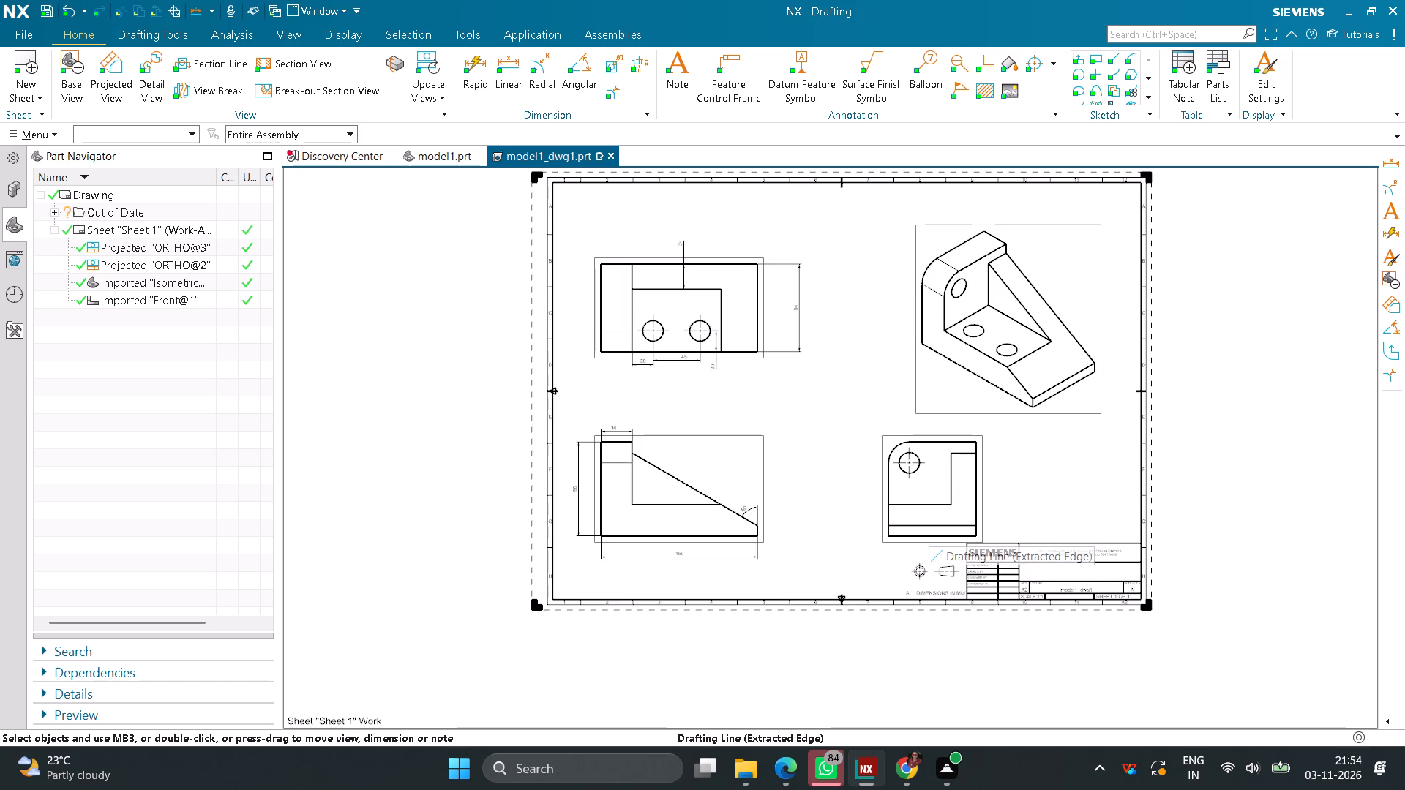
pyautogui.scroll(3, 907, 534)
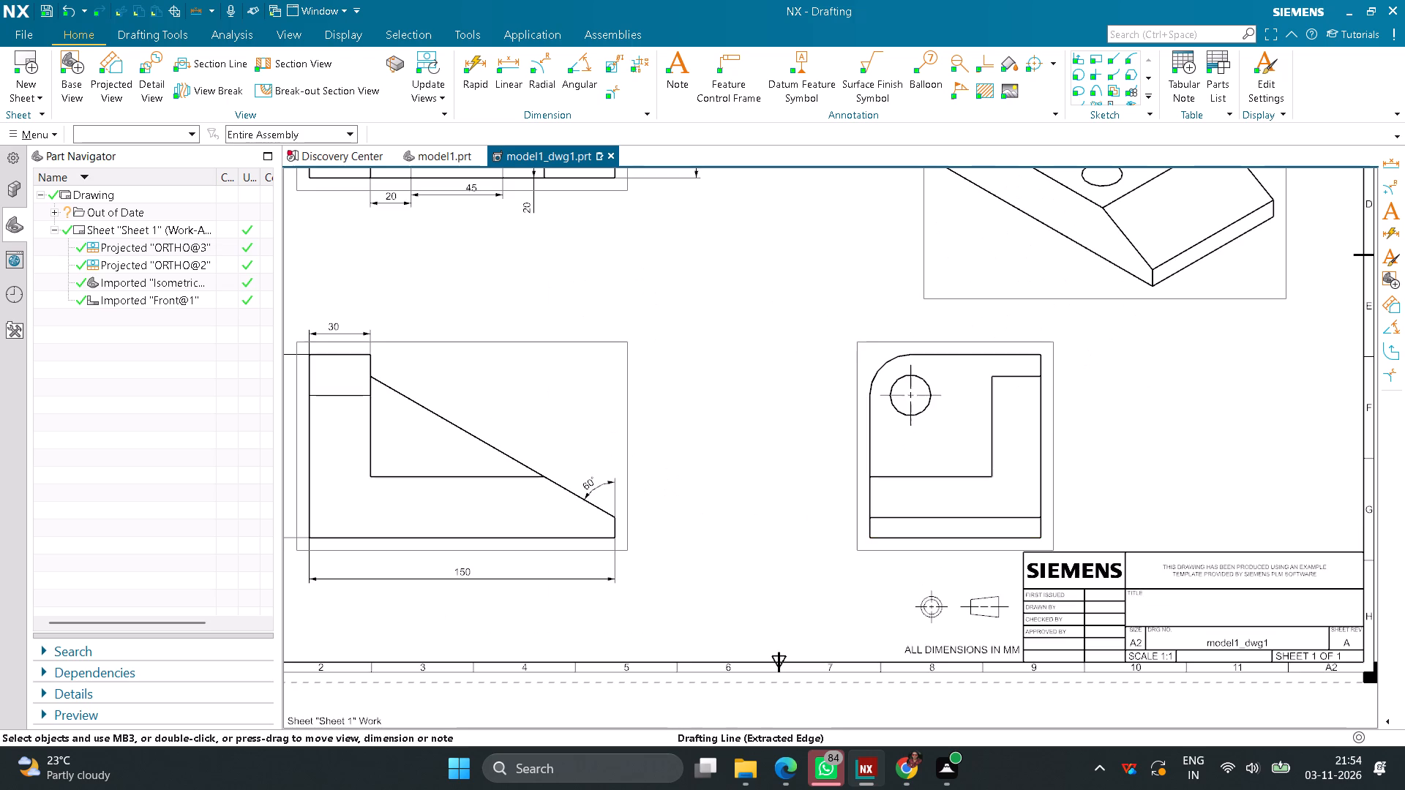
pyautogui.click(514, 83)
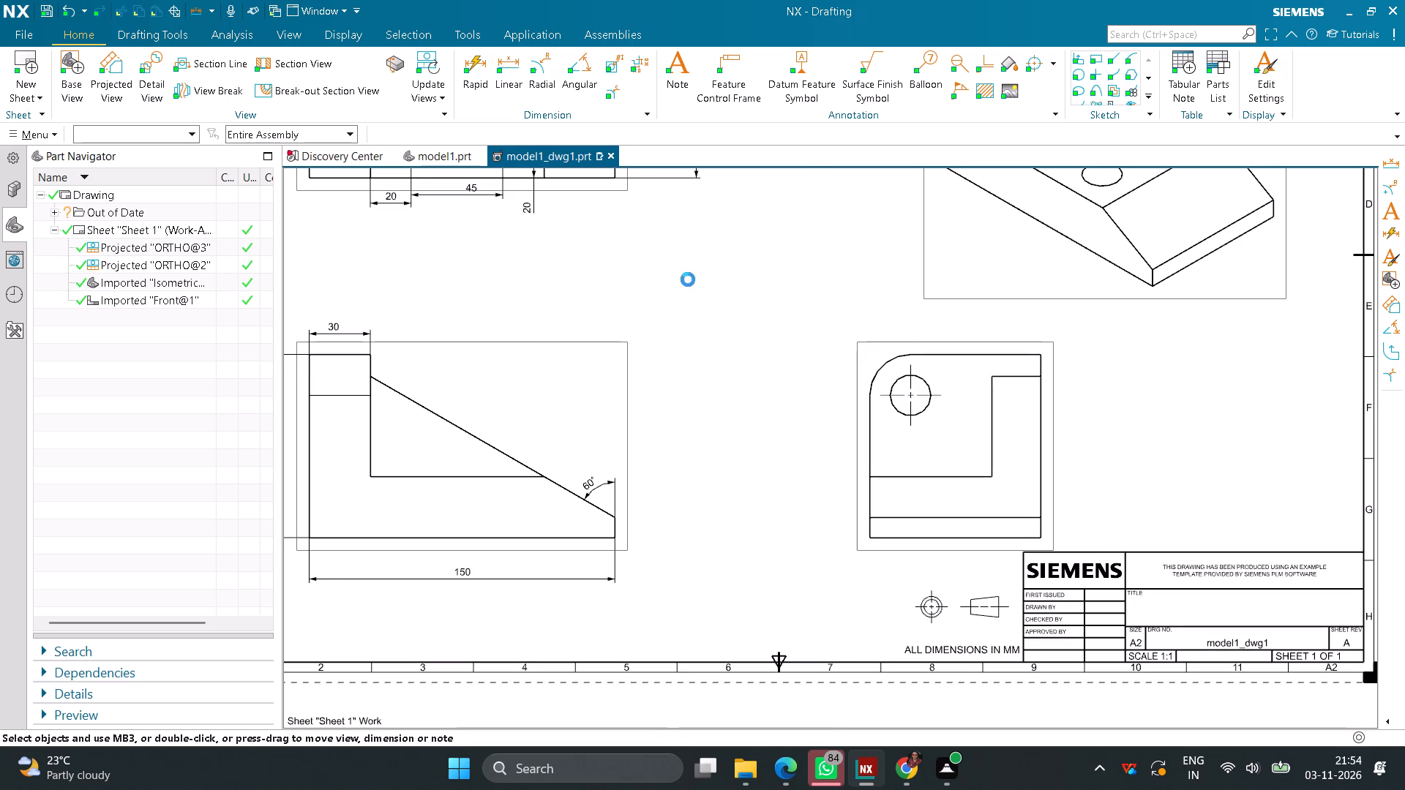
pyautogui.click(913, 519)
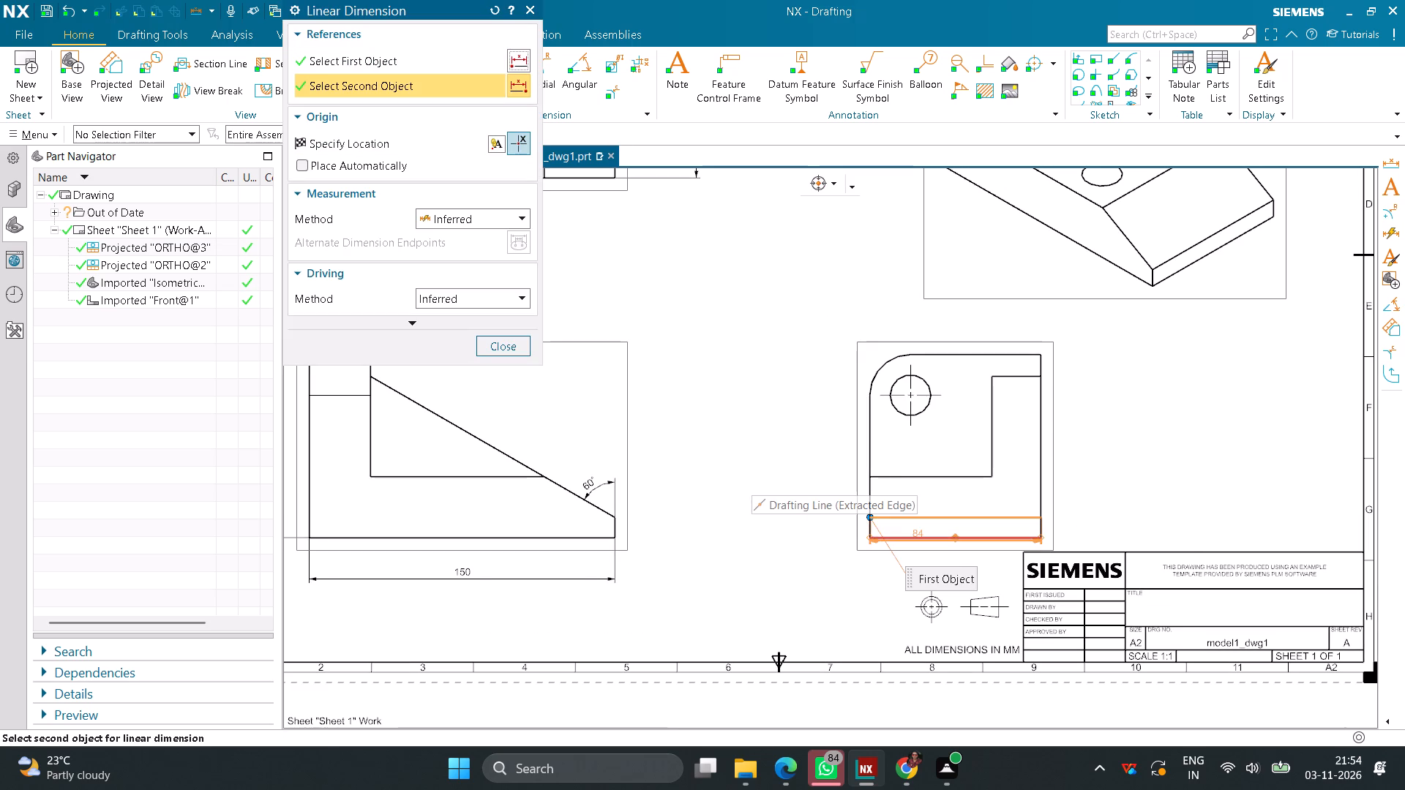
pyautogui.click(918, 543)
pyautogui.click(818, 528)
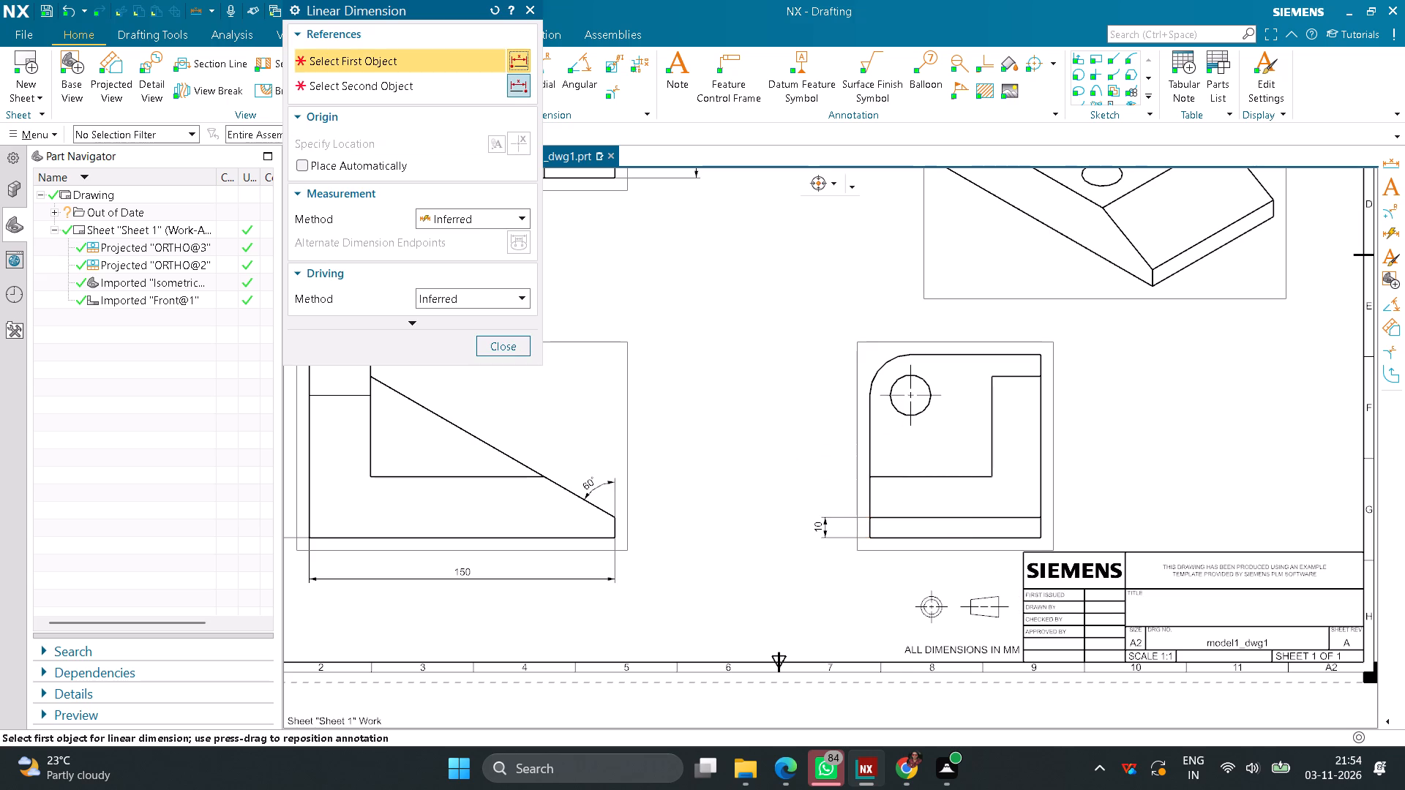
pyautogui.click(510, 347)
# Add radial dimensions in the right-side view for the rounded upper corner and for the hole, placing both to the view's left.
pyautogui.click(542, 86)
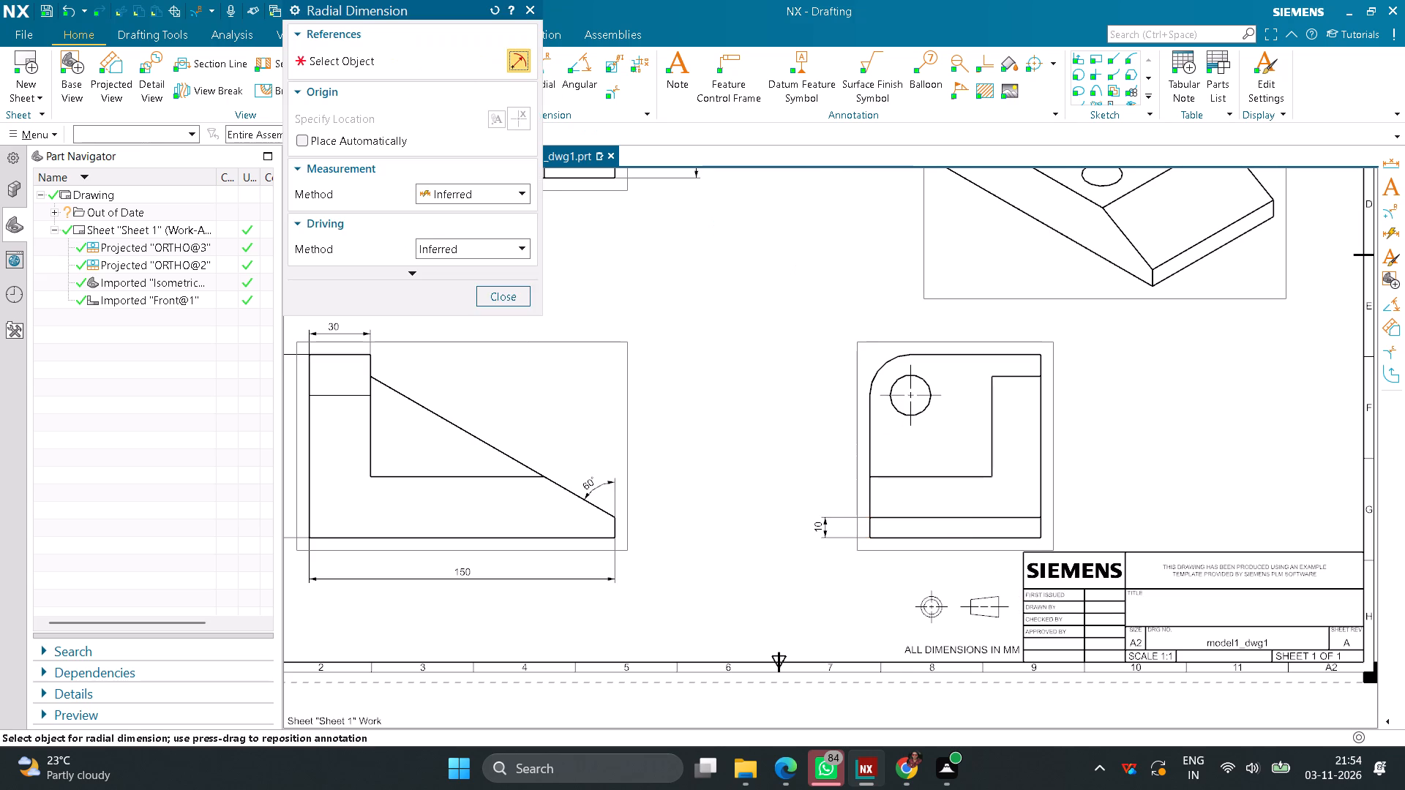
pyautogui.click(881, 358)
pyautogui.click(843, 347)
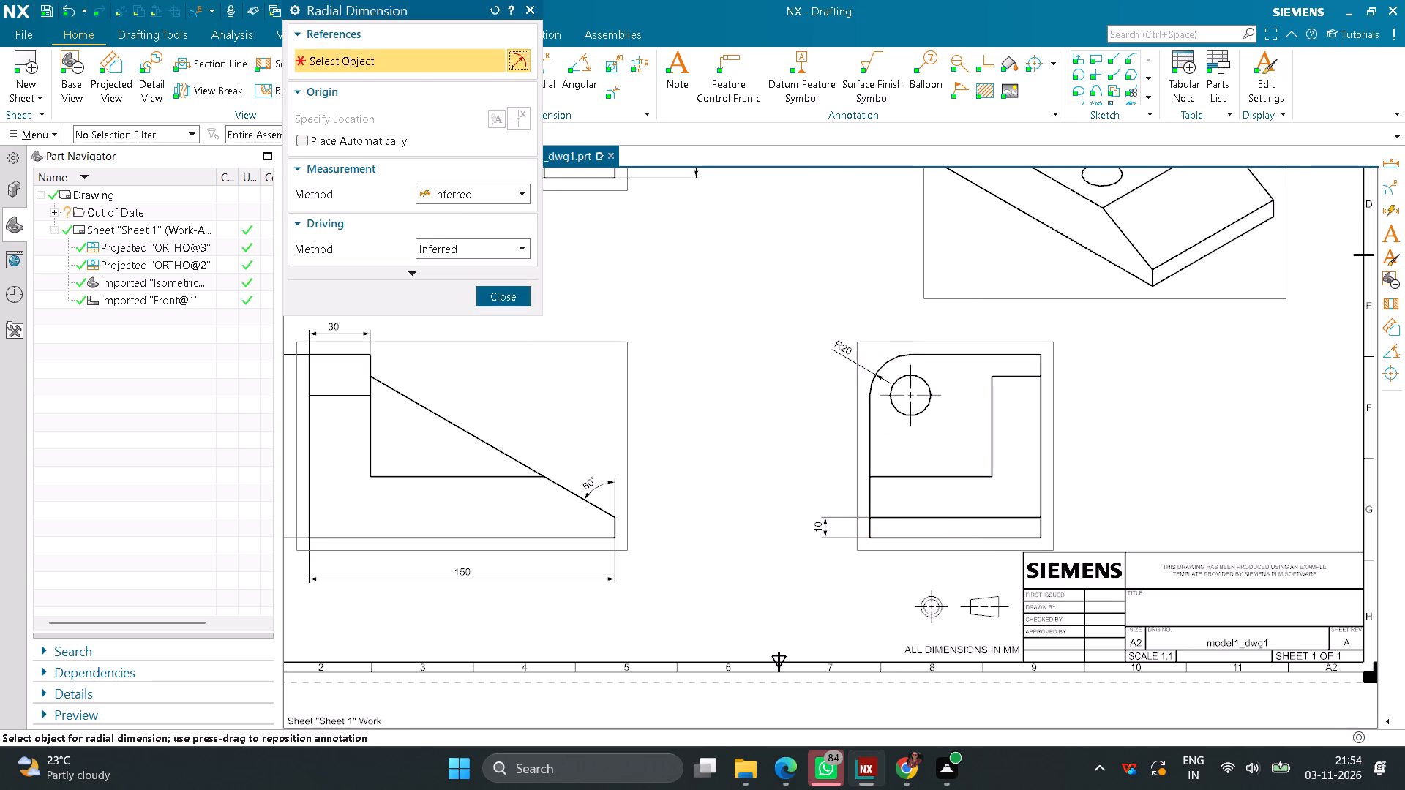
pyautogui.click(522, 295)
pyautogui.click(549, 83)
pyautogui.click(898, 407)
pyautogui.click(814, 410)
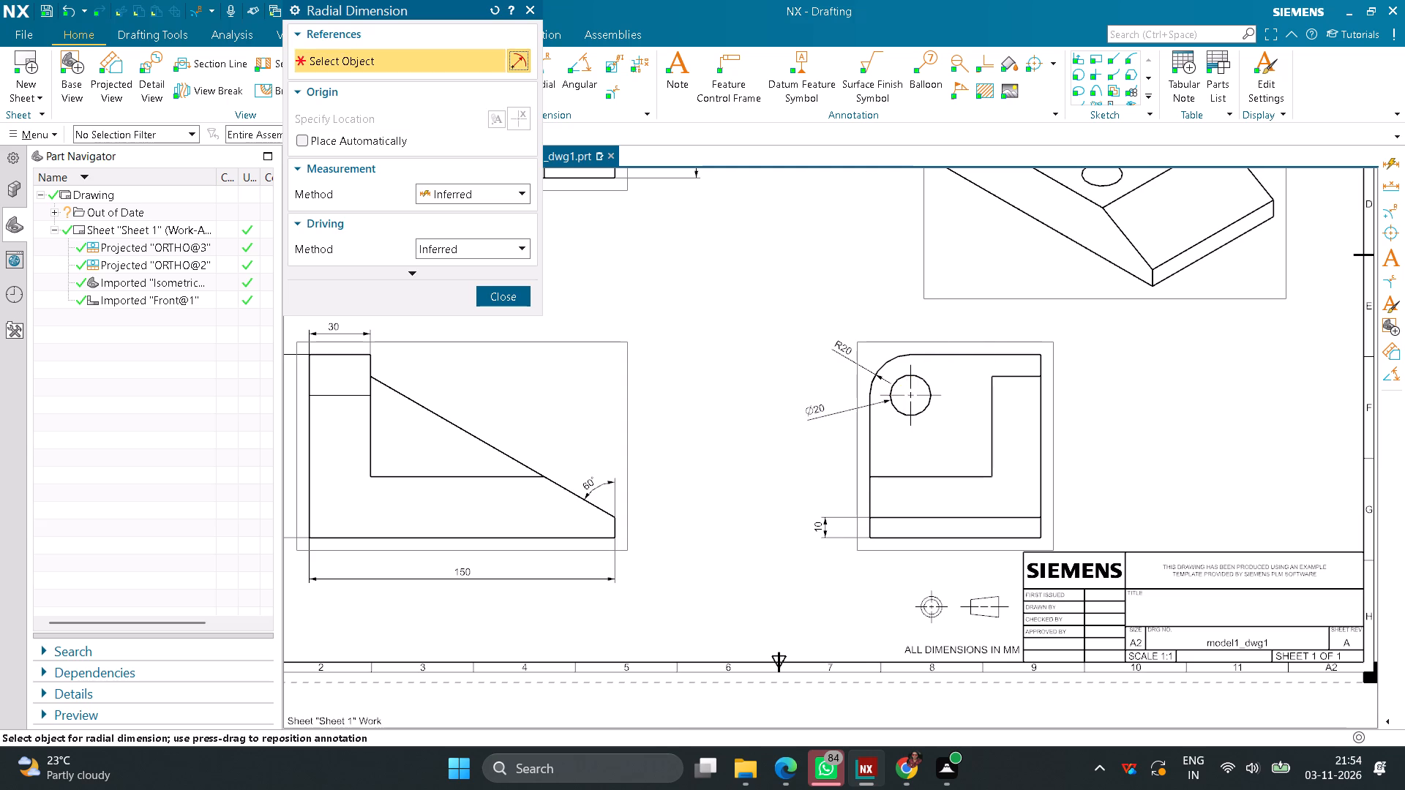
pyautogui.click(501, 290)
# Label the views with the notes ISOMETRIC, FRONT and TOP below their views and RIGHT beside the right-side view.
pyautogui.scroll(-2, 697, 361)
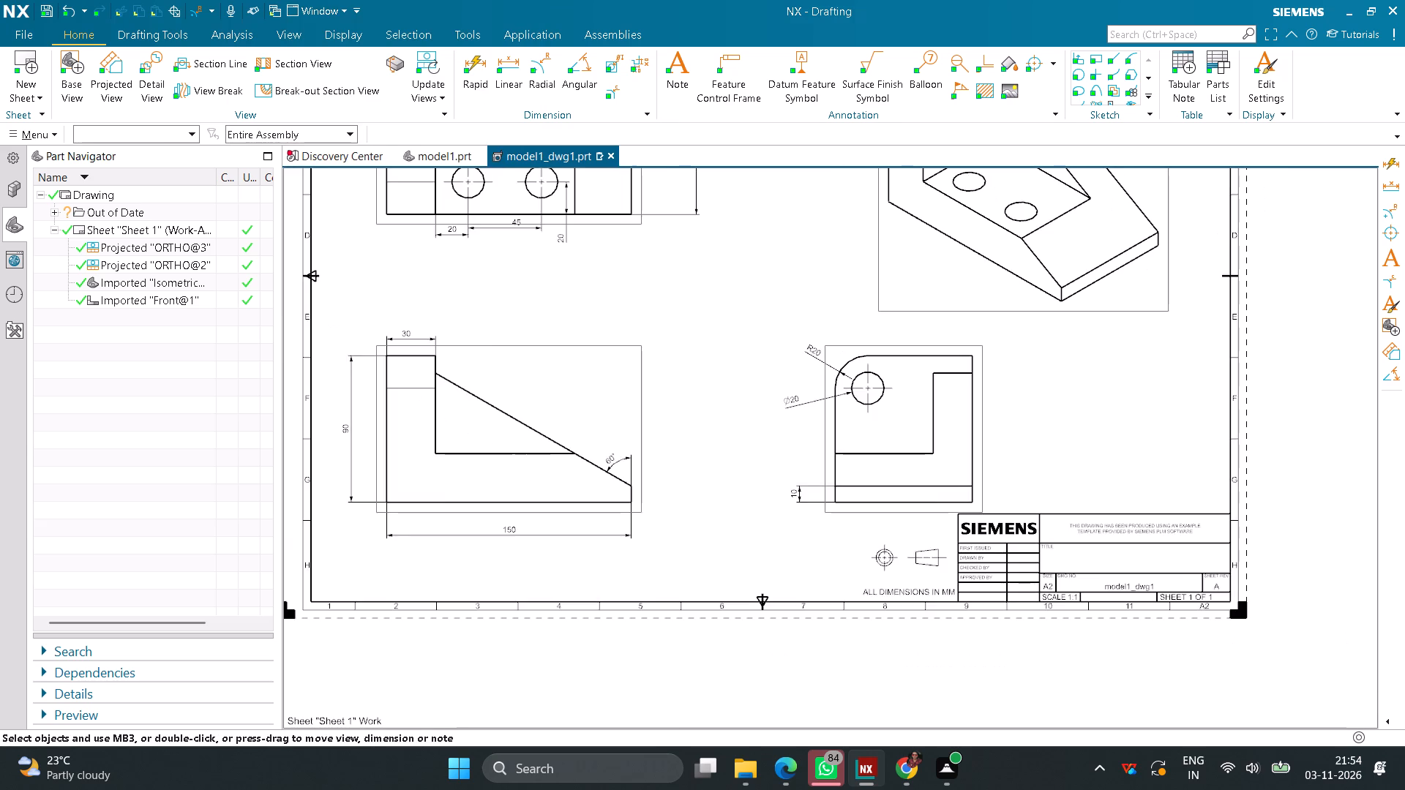
pyautogui.scroll(-2, 700, 358)
pyautogui.click(690, 83)
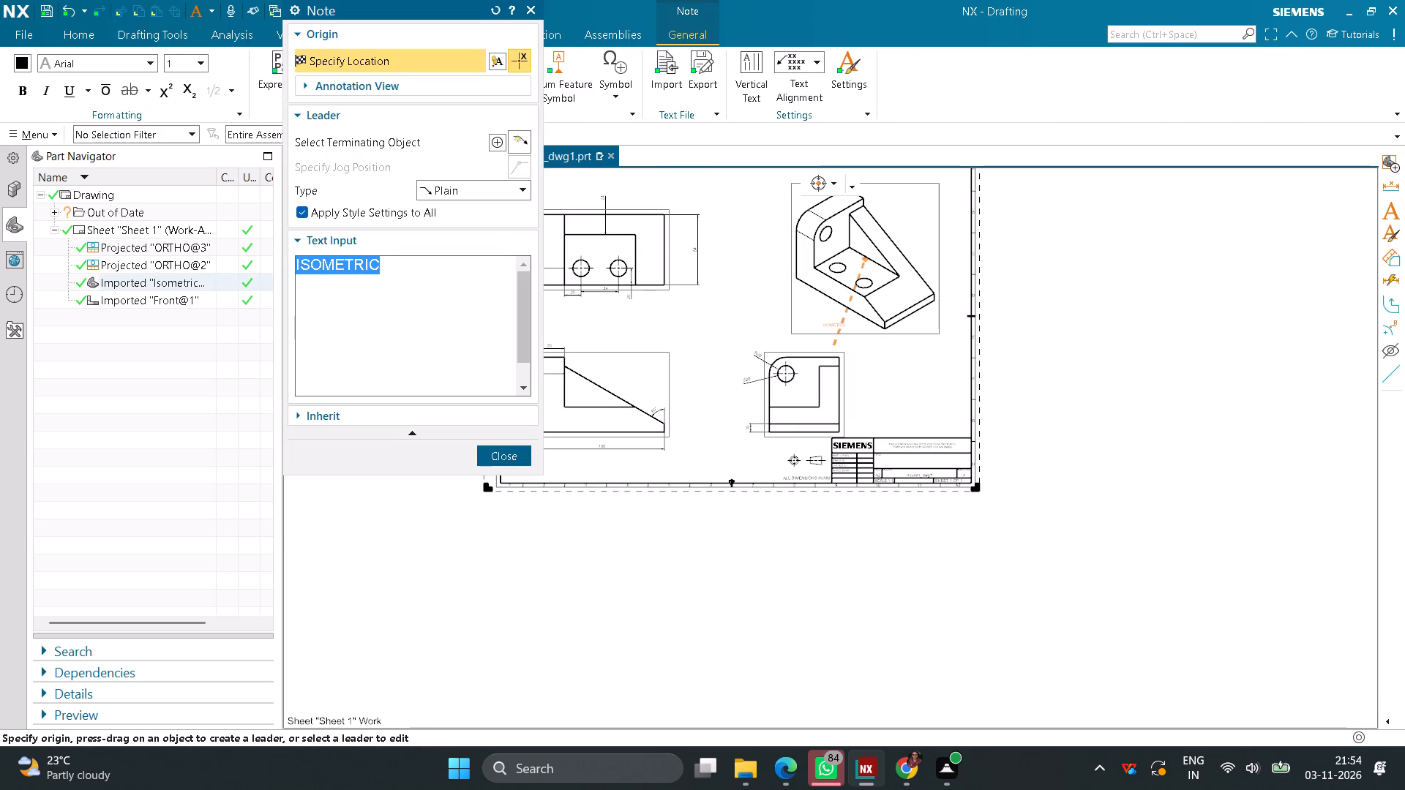
pyautogui.click(873, 362)
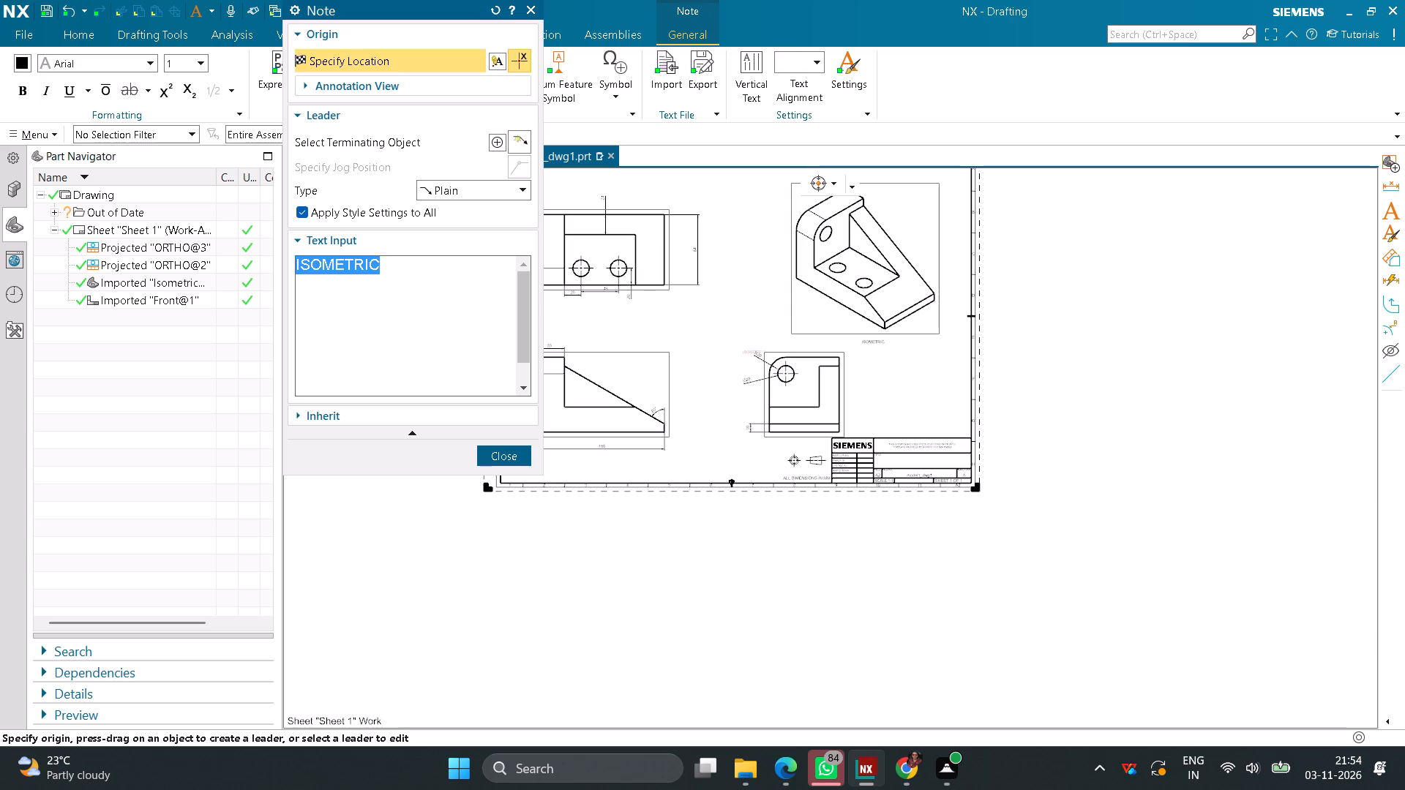
pyautogui.write('FRONT')
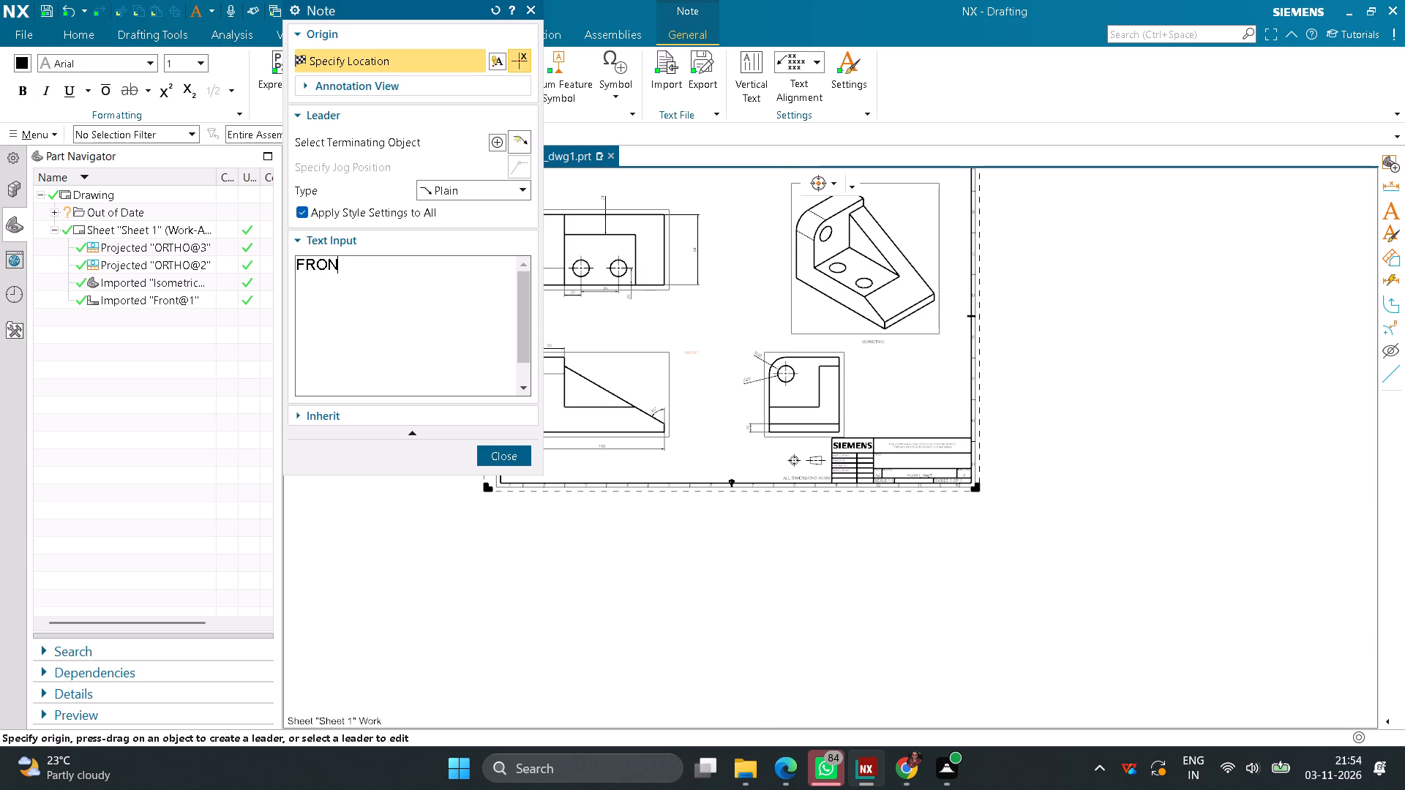
pyautogui.click(592, 475)
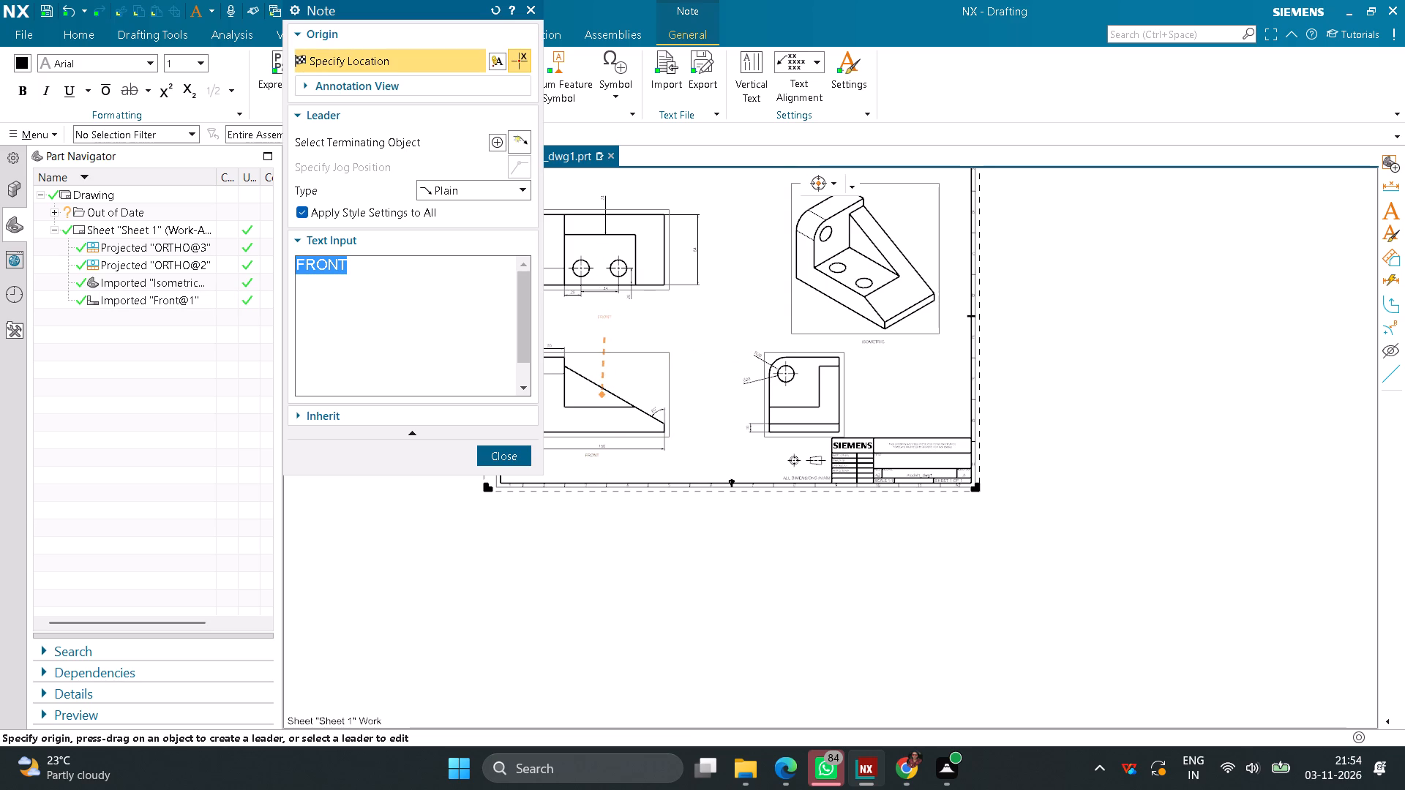
pyautogui.write('TOP')
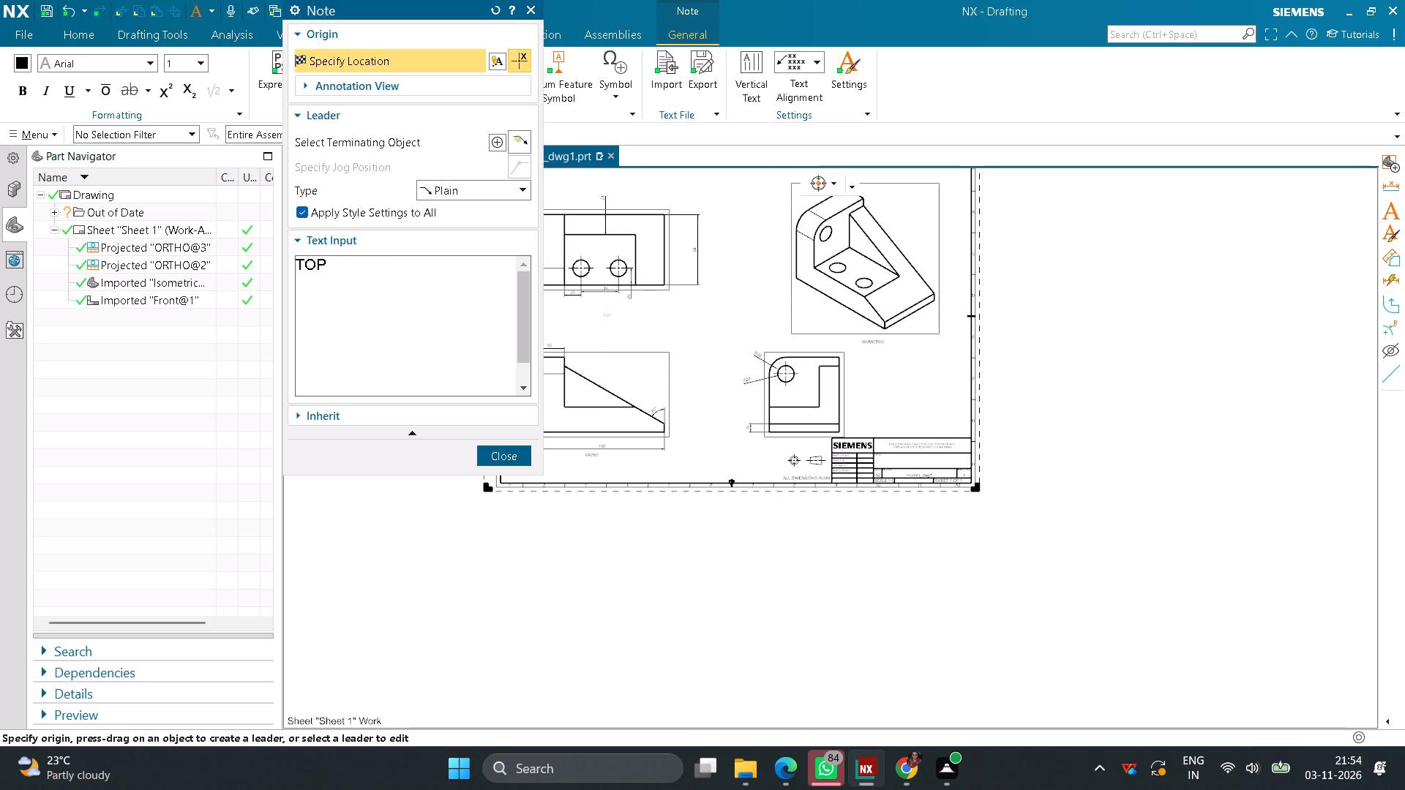
pyautogui.click(601, 330)
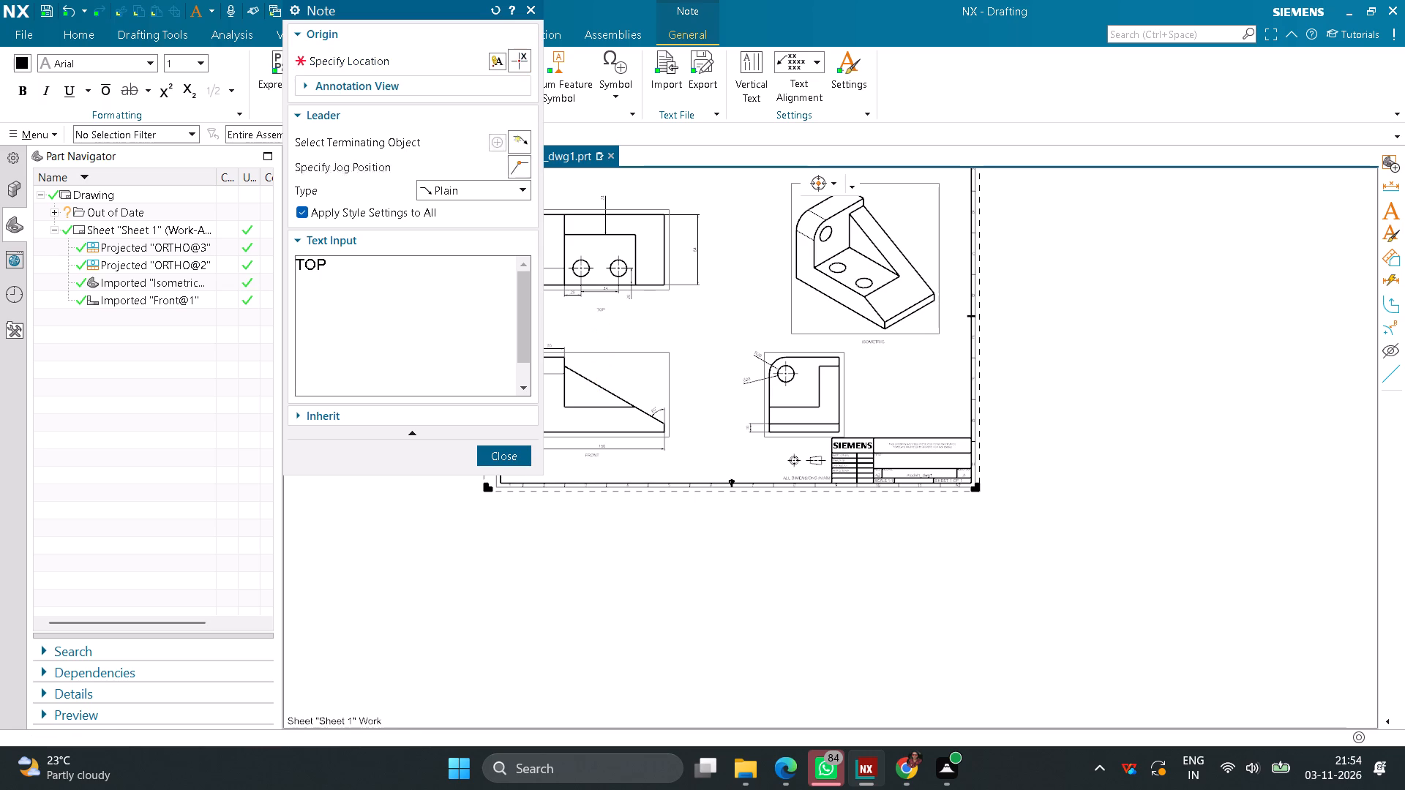
pyautogui.write('RIGHT')
pyautogui.click(863, 439)
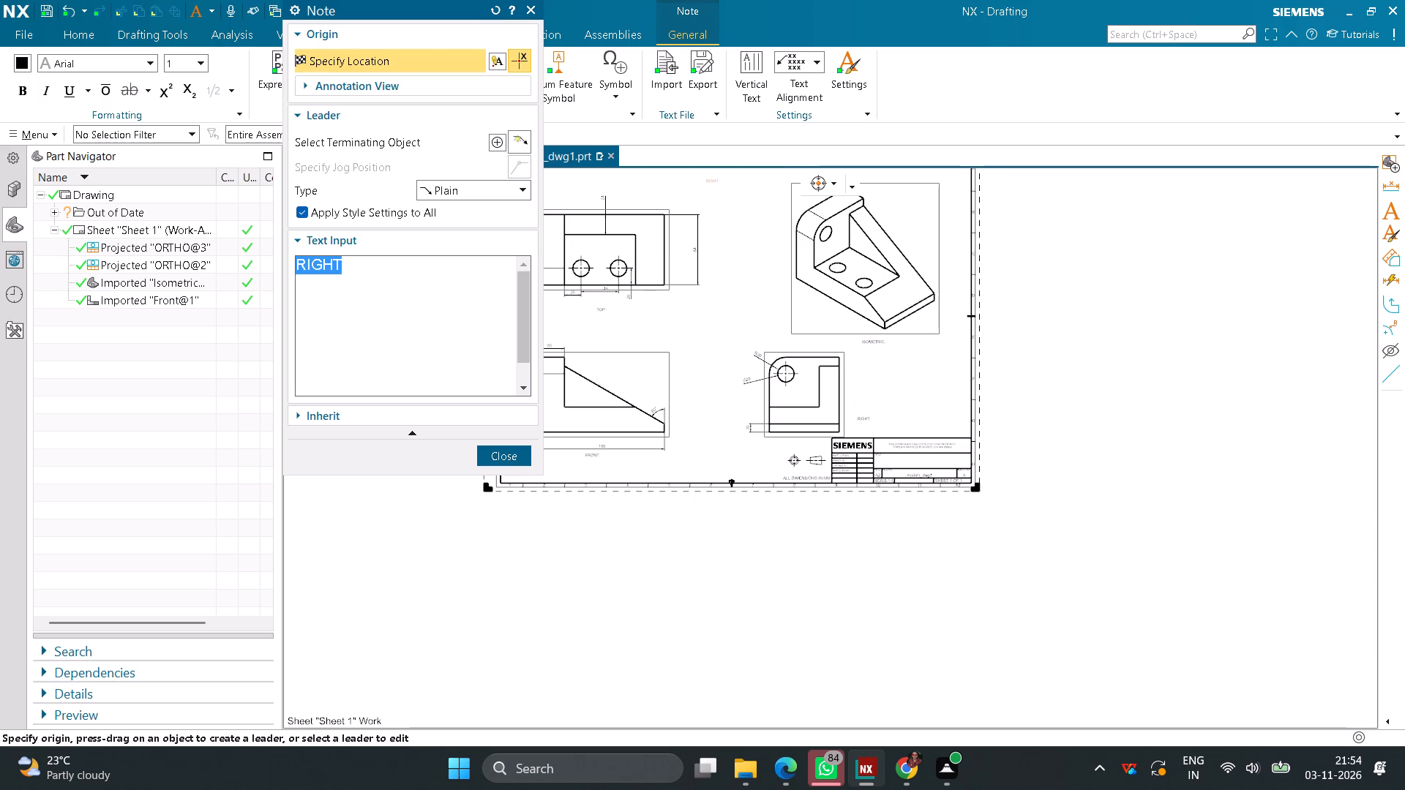
# Place a title note reading PART MODEL at the upper middle of the sheet.
pyautogui.write('PART MODEL')
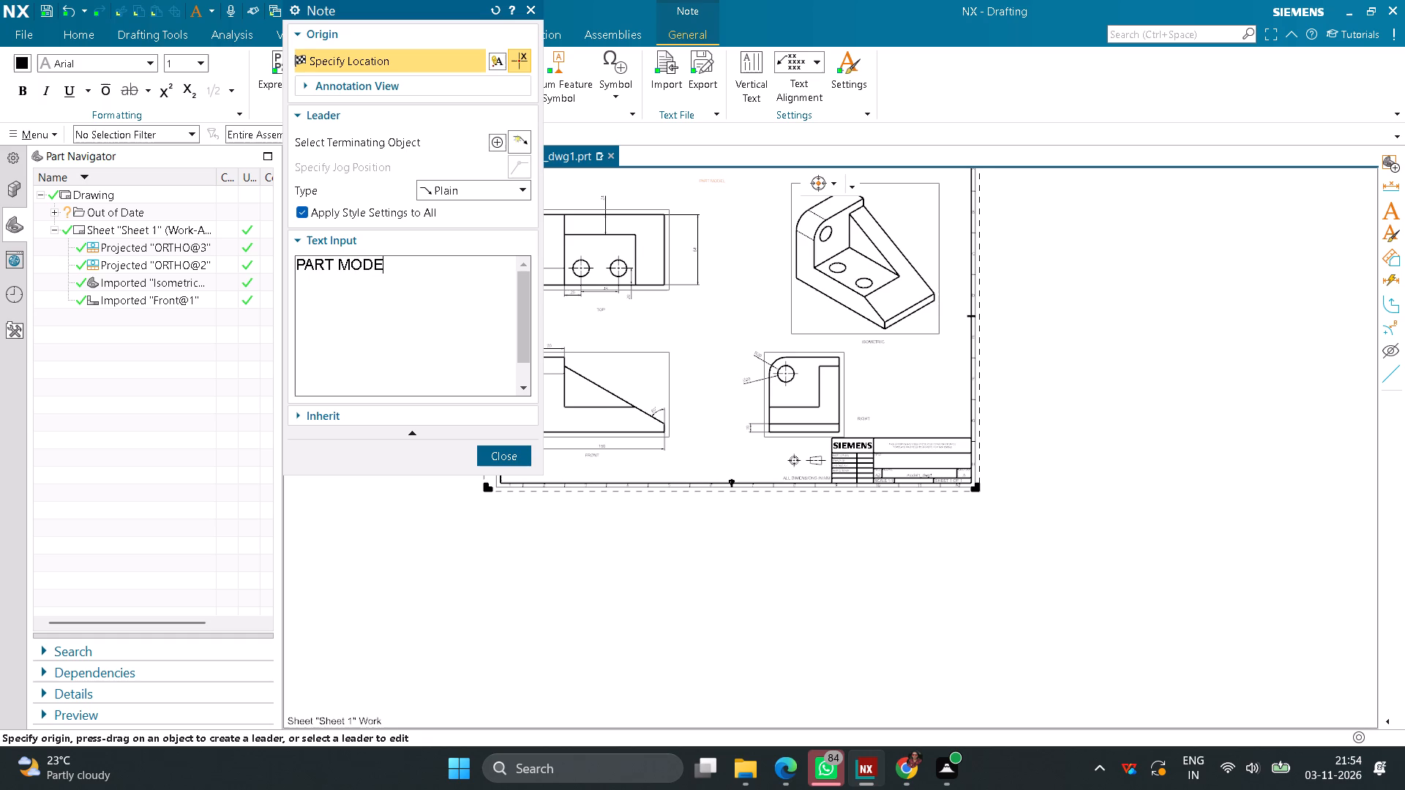
pyautogui.click(712, 201)
pyautogui.click(486, 447)
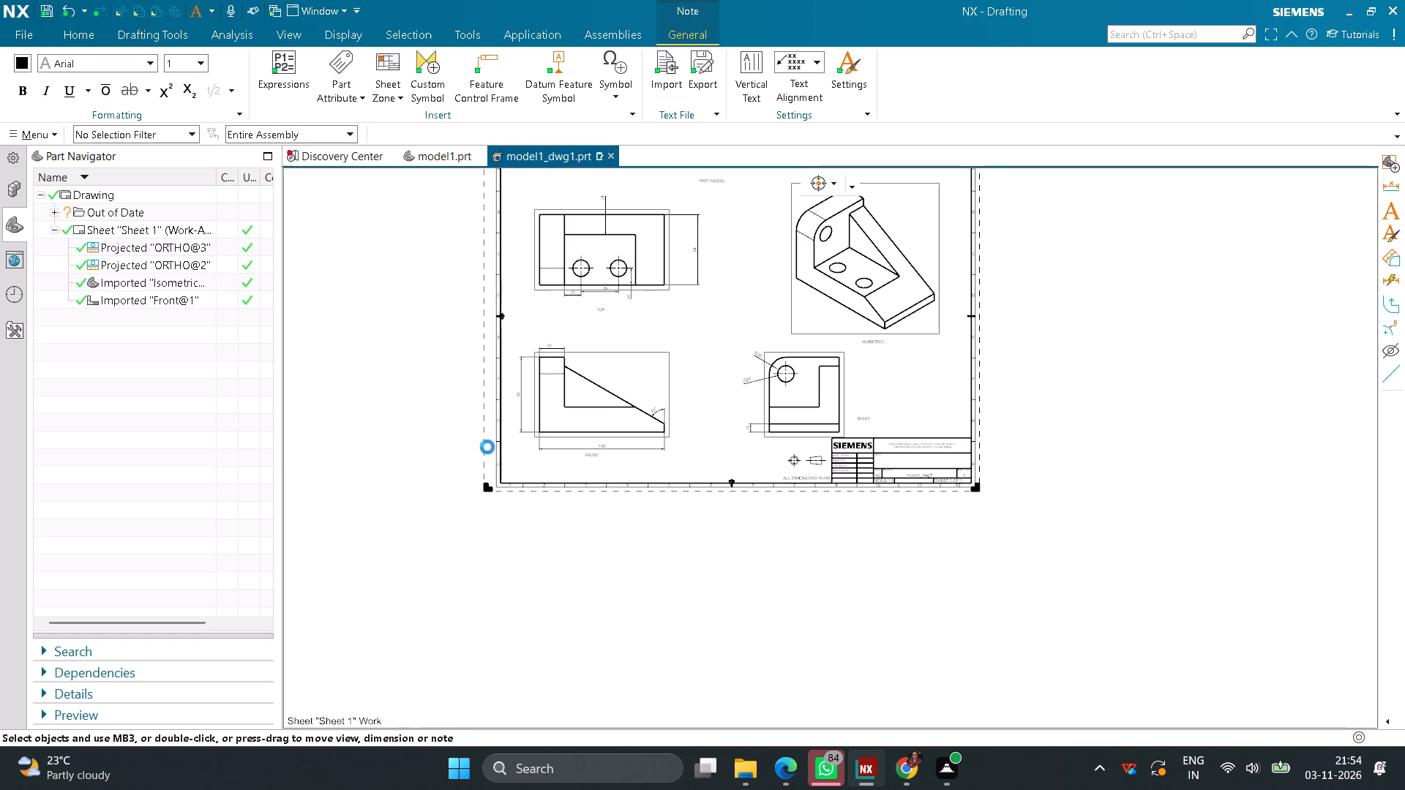
# Turn off the display of drawing view borders in the Drafting Preferences.
pyautogui.click(56, 140)
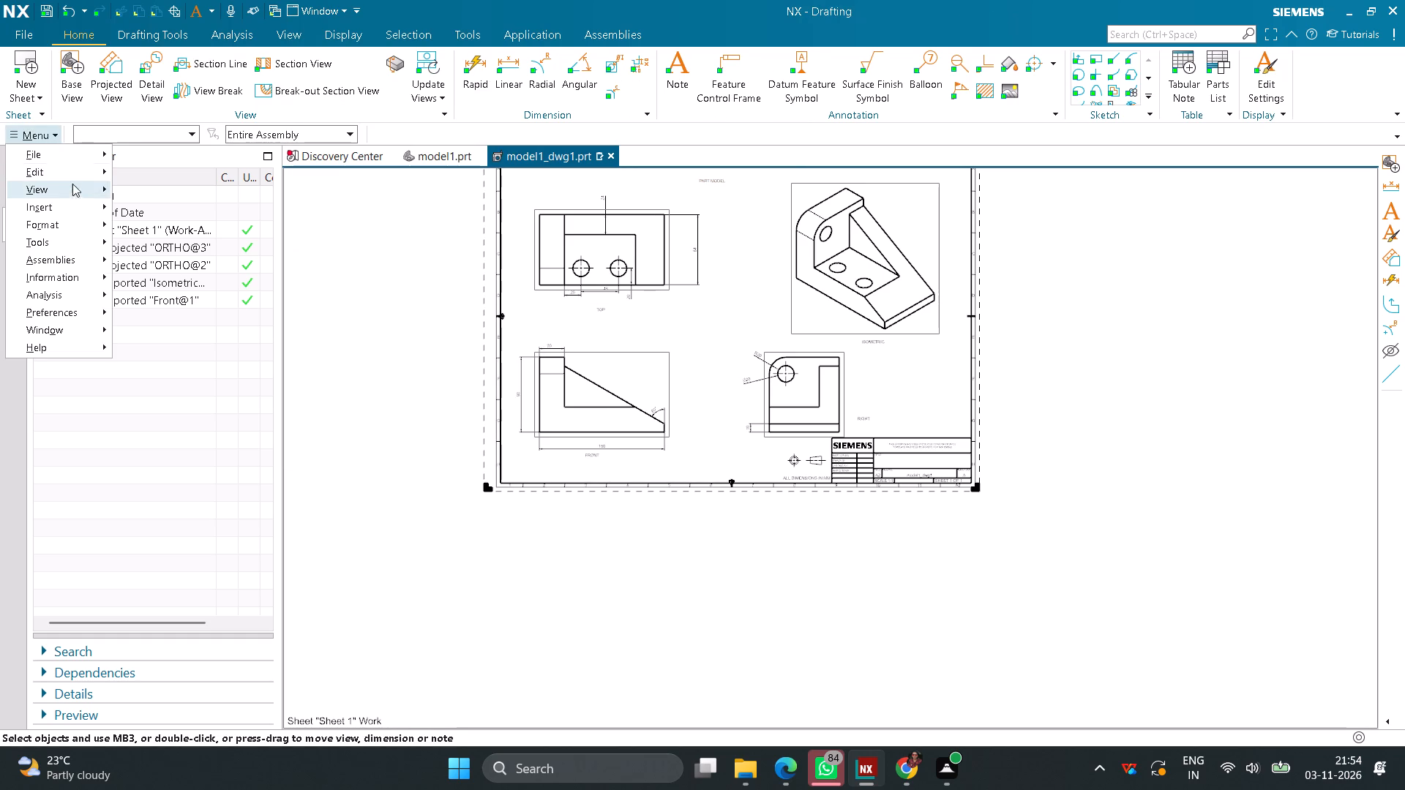
pyautogui.click(70, 315)
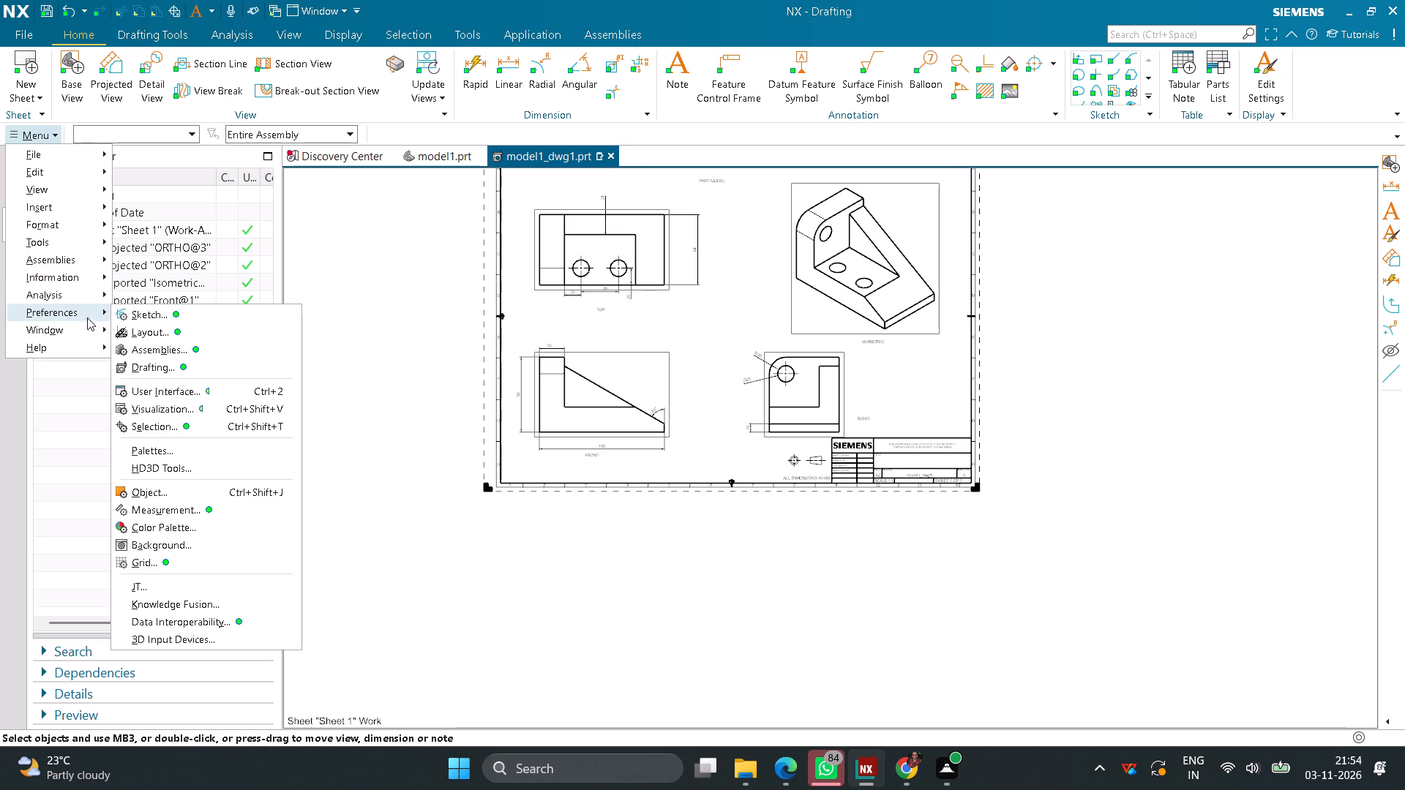
pyautogui.click(170, 375)
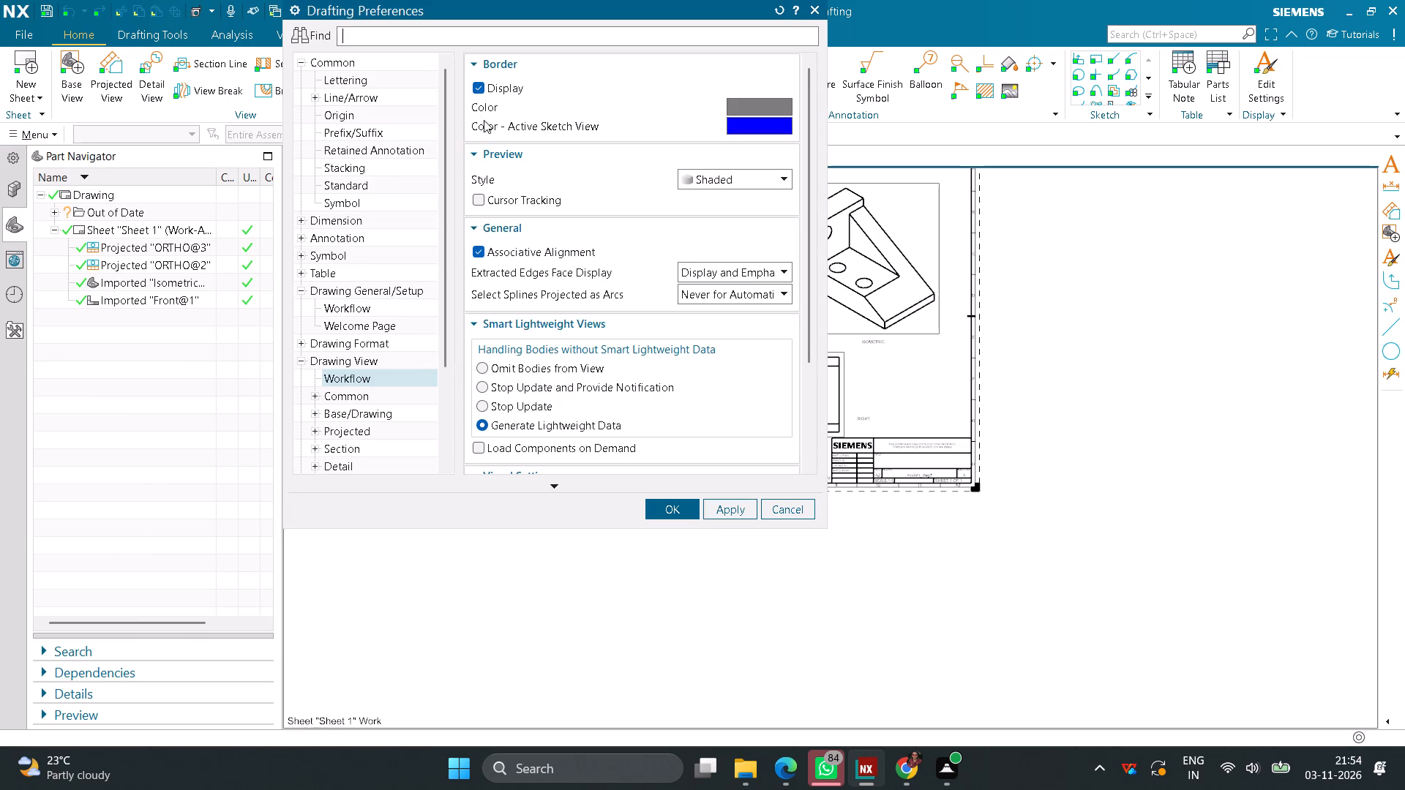
pyautogui.click(482, 87)
pyautogui.click(677, 508)
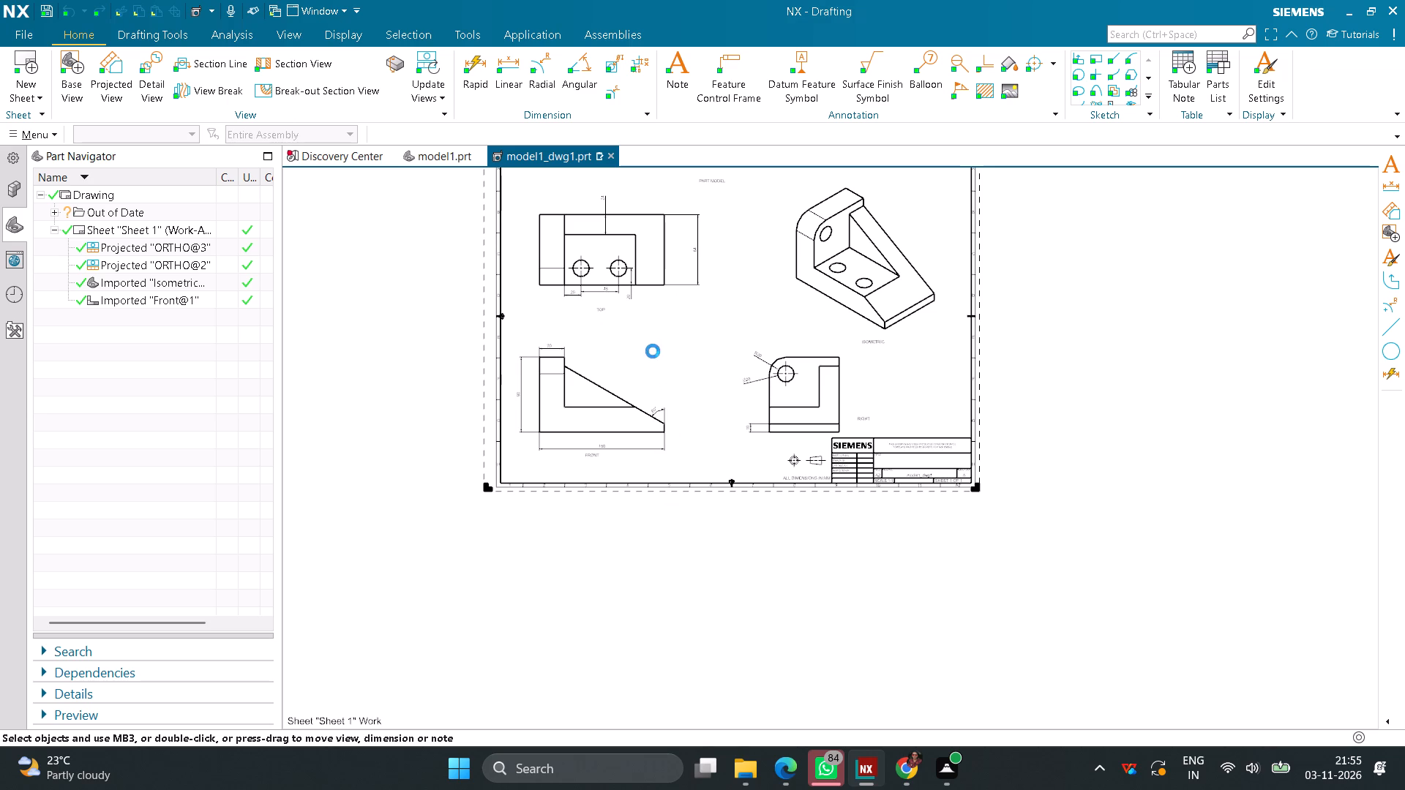
# Set the PART MODEL note's lettering to Bold Italic with a height of 7.
pyautogui.rightClick(724, 185)
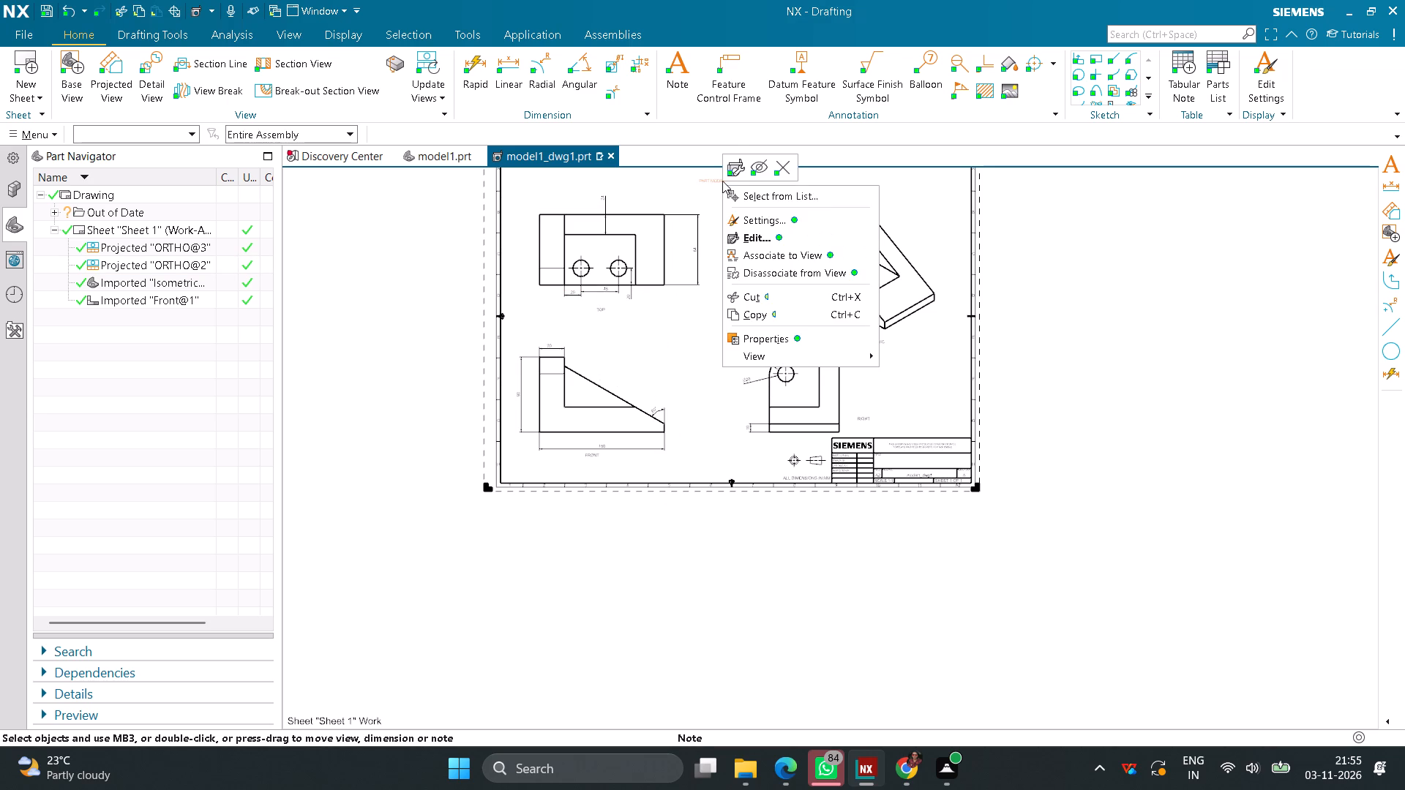
pyautogui.click(765, 217)
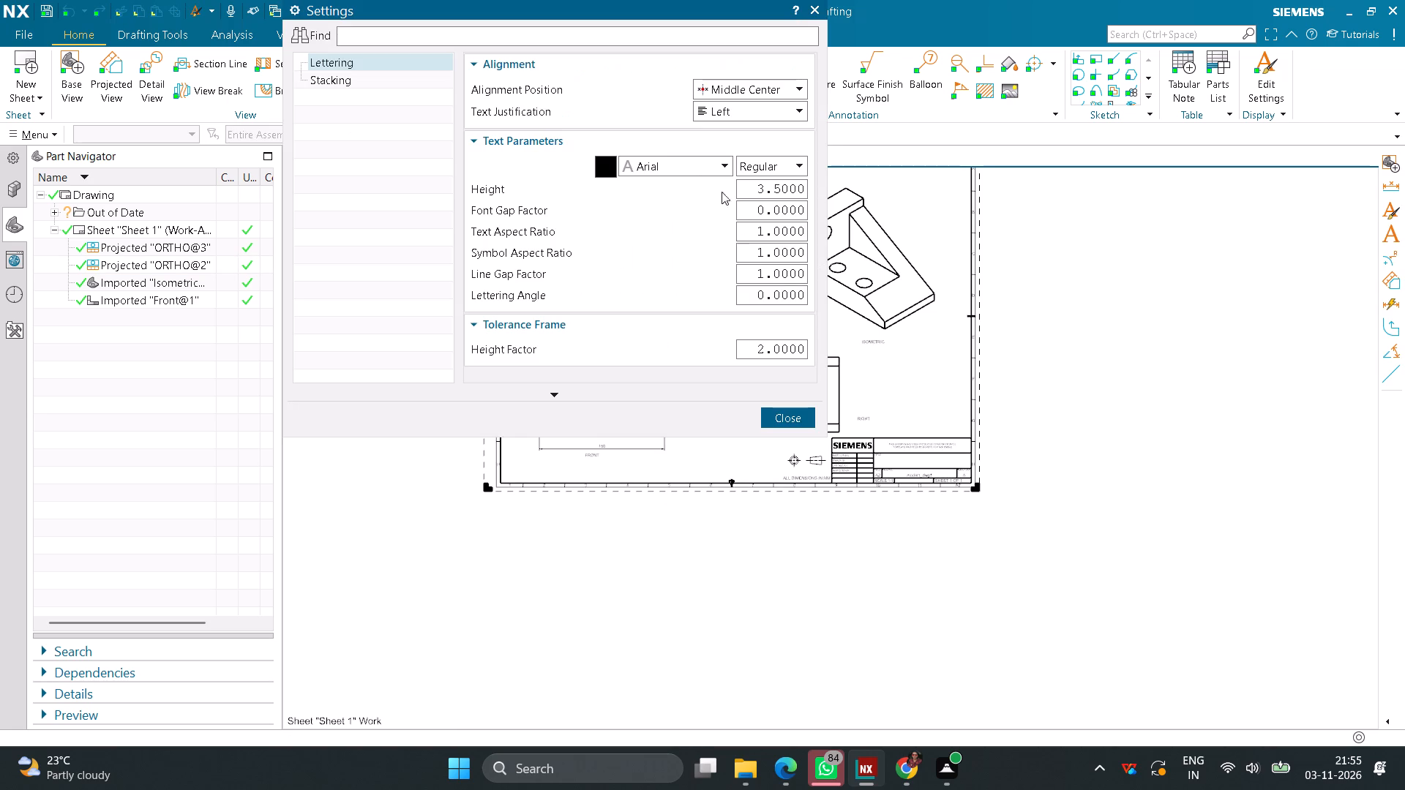
pyautogui.click(785, 163)
pyautogui.click(758, 226)
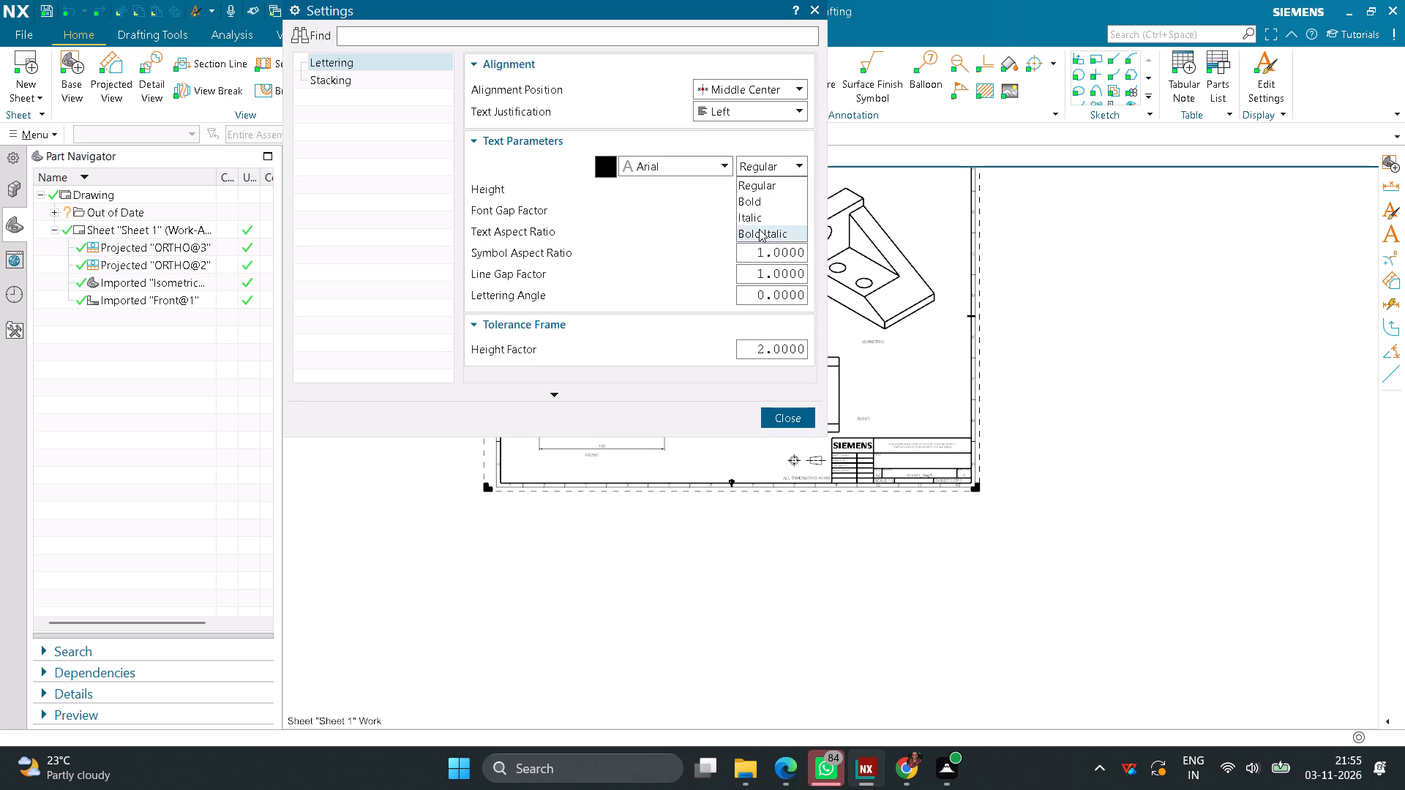
pyautogui.moveTo(747, 196); pyautogui.dragTo(893, 199)
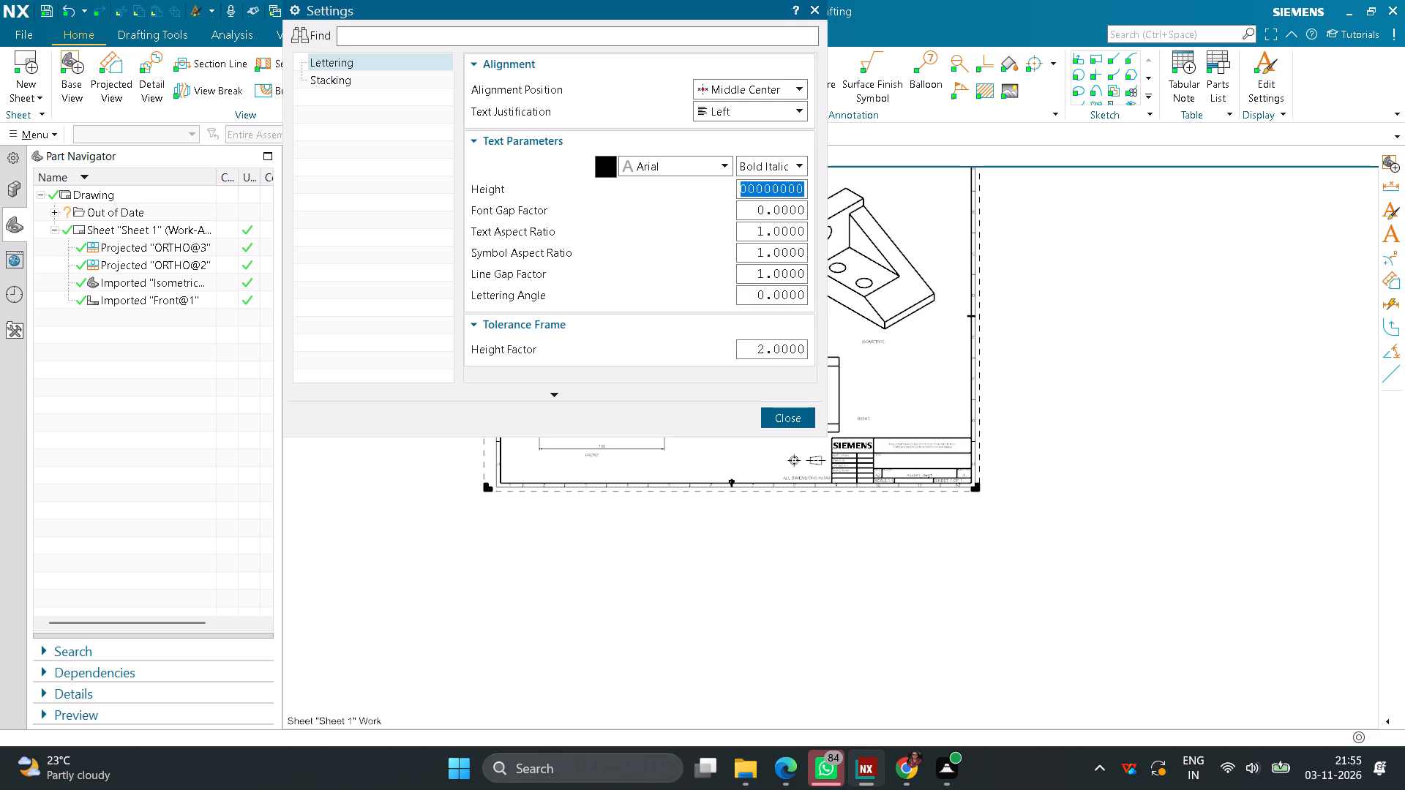
pyautogui.press('7')
pyautogui.press('Return')
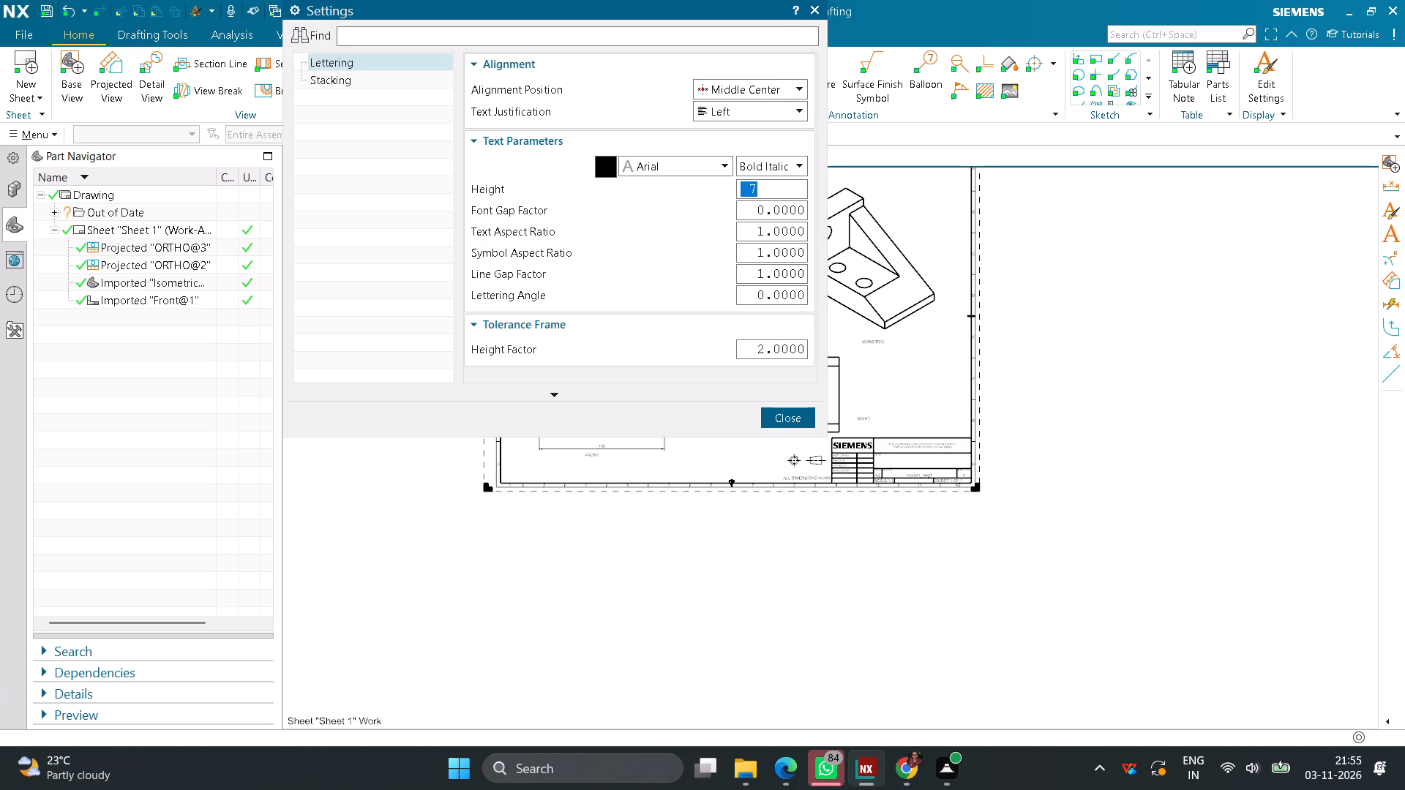
pyautogui.click(784, 422)
# Reposition the PART MODEL note slightly lower and to the right, near the sheet's upper middle.
pyautogui.scroll(-3, 749, 315)
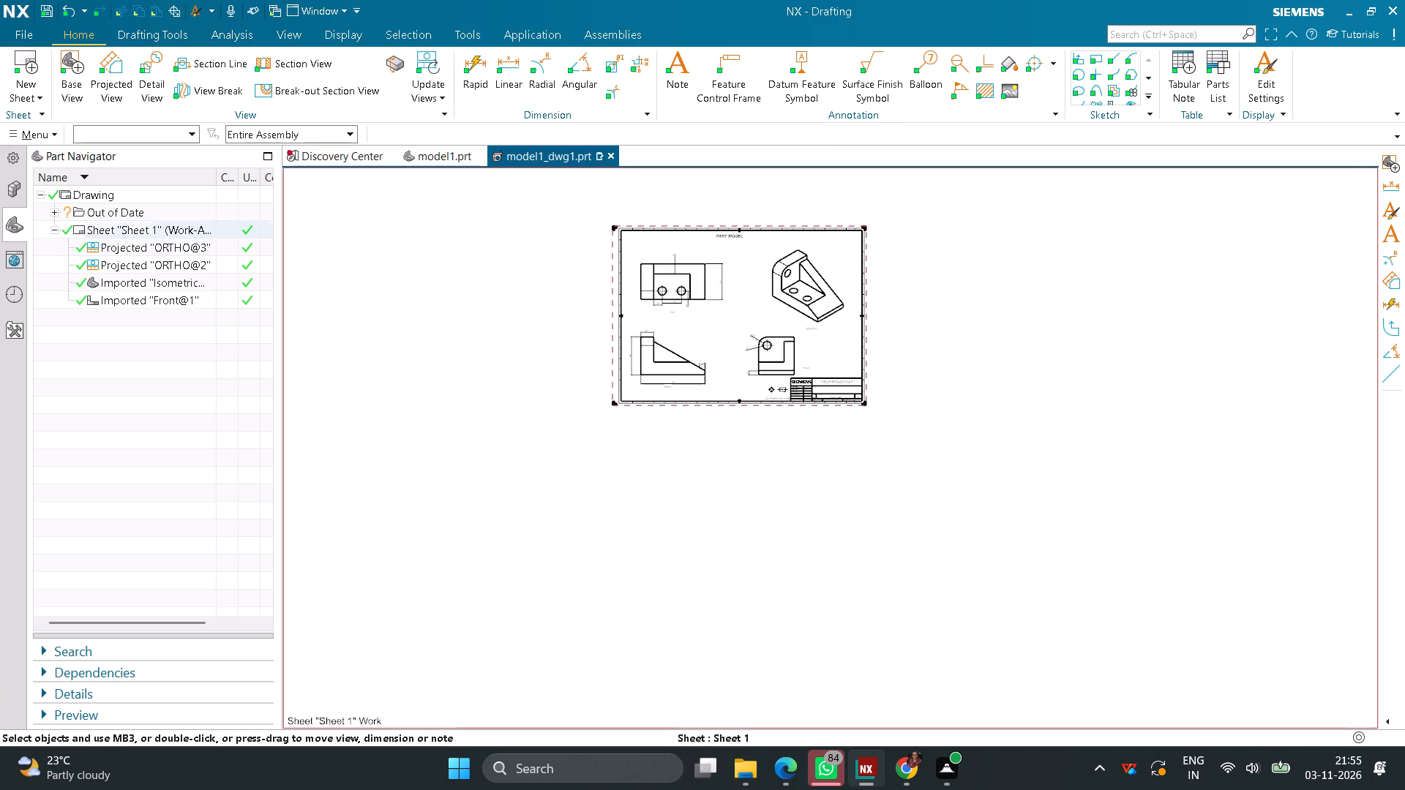
pyautogui.scroll(6, 707, 233)
pyautogui.moveTo(785, 267); pyautogui.dragTo(799, 288)
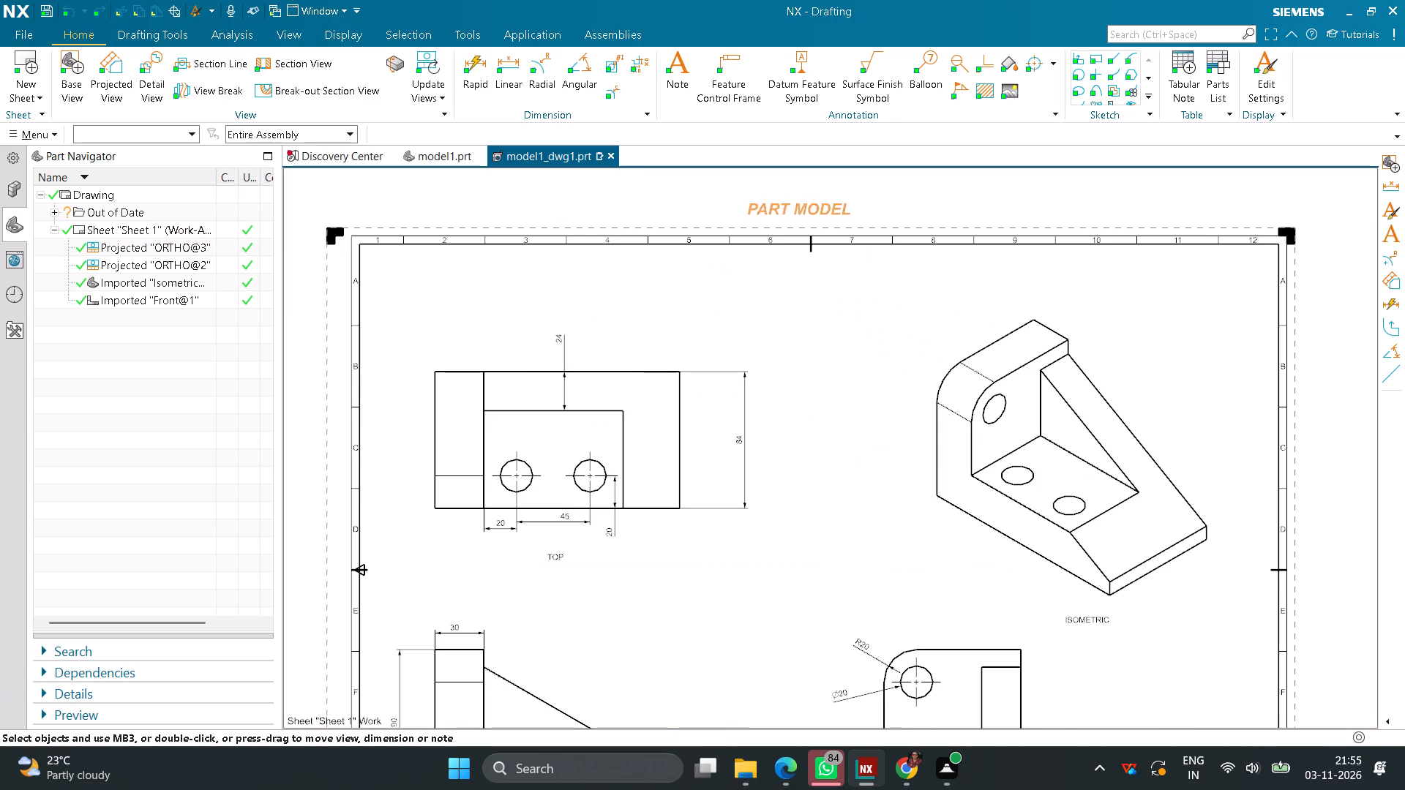
# Move the PART MODEL note down inside the sheet border, centred above the views.
pyautogui.moveTo(799, 288); pyautogui.dragTo(813, 357)
# Set the lettering of the TOP, FRONT, RIGHT and ISOMETRIC view labels to Bold with a height of 5.
pyautogui.moveTo(798, 496); pyautogui.dragTo(827, 337, button='middle')
pyautogui.click(579, 396)
pyautogui.scroll(-3, 633, 426)
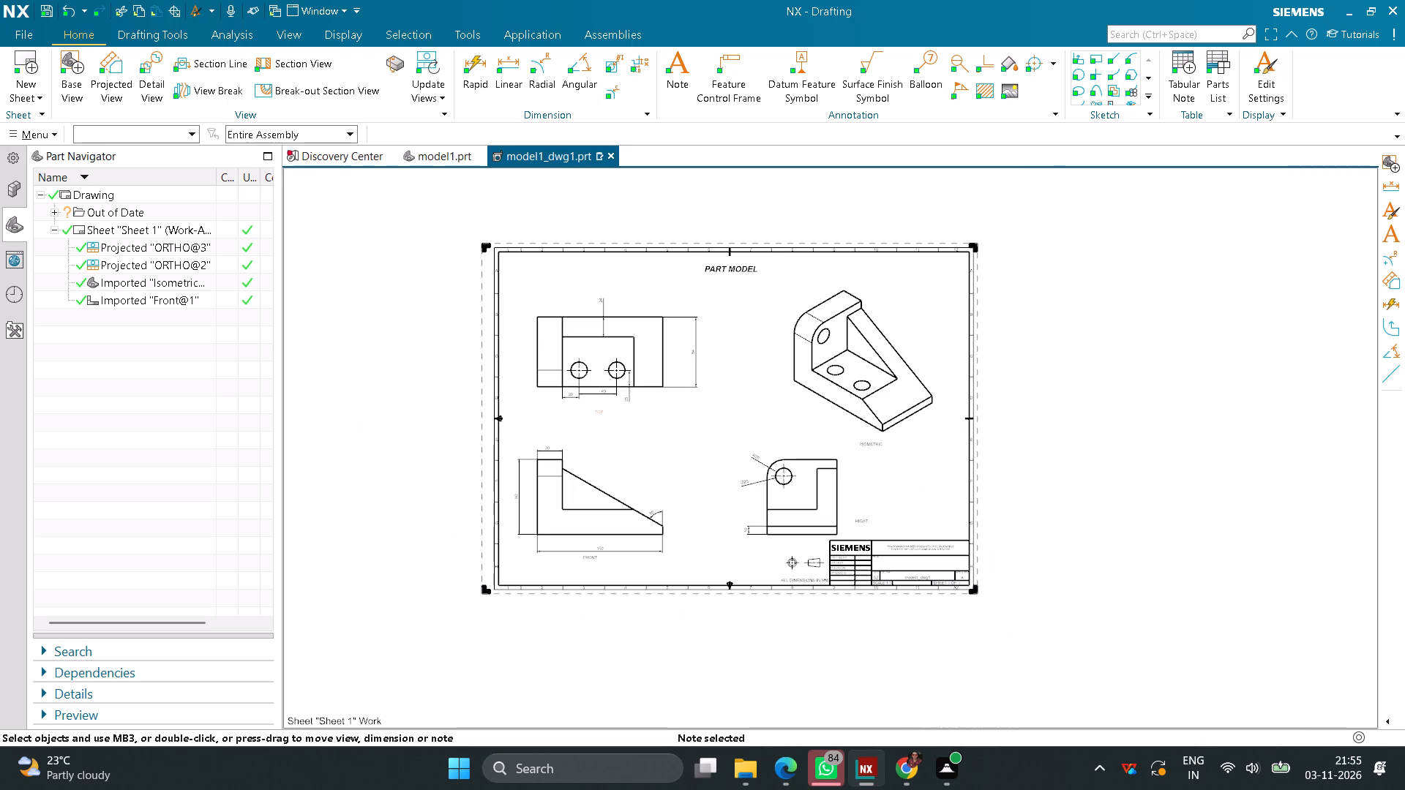
pyautogui.scroll(3, 608, 568)
pyautogui.click(577, 547)
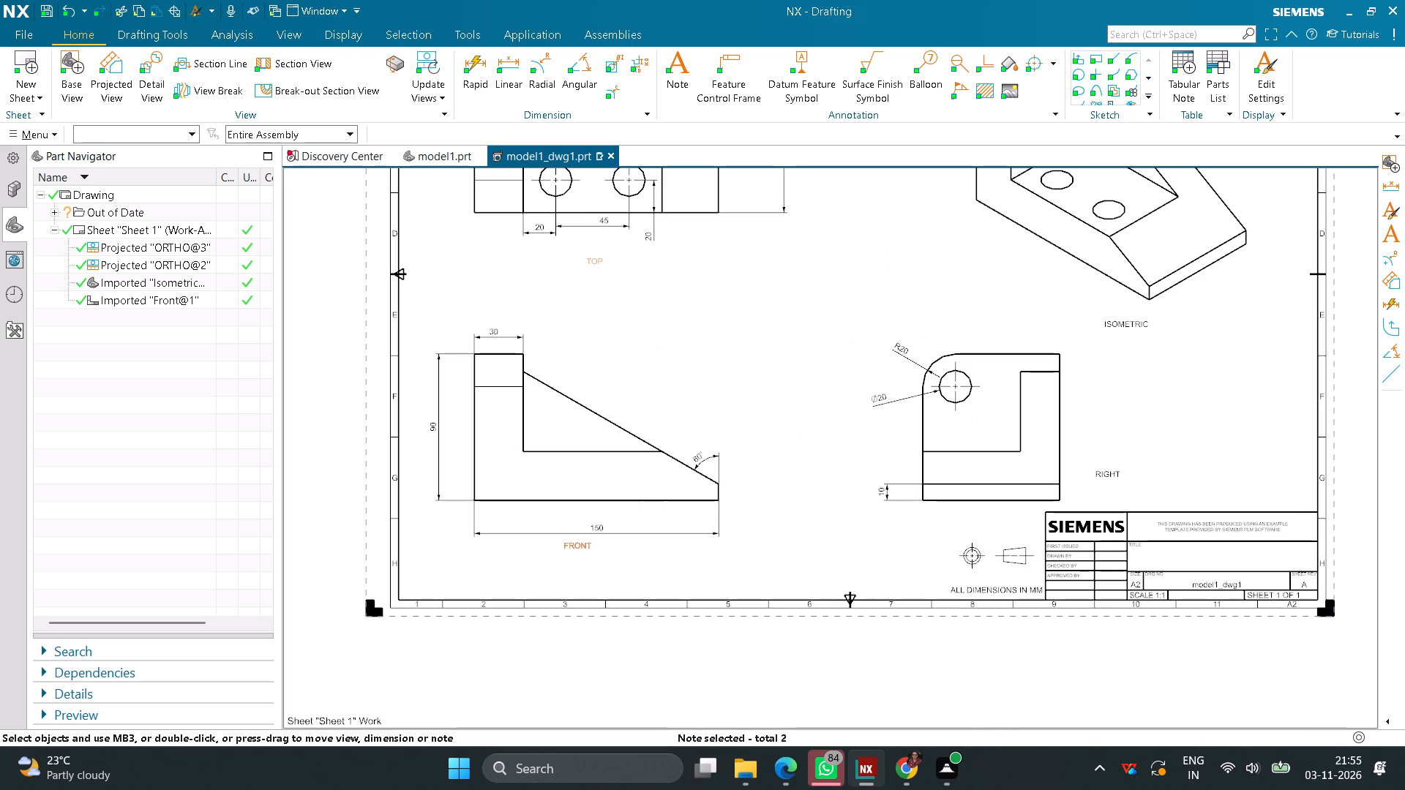
pyautogui.click(1110, 481)
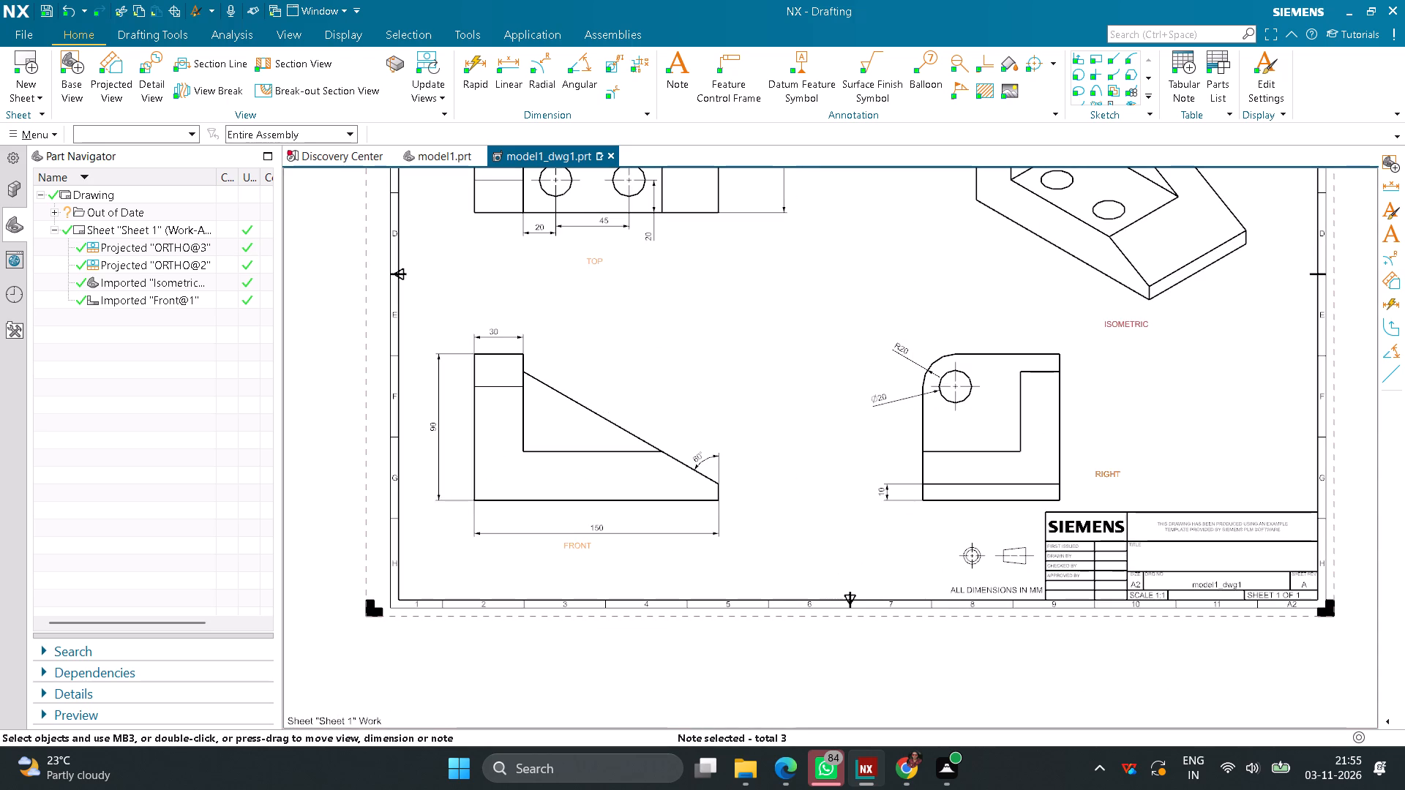
pyautogui.click(1120, 330)
pyautogui.rightClick(1118, 328)
pyautogui.click(1158, 347)
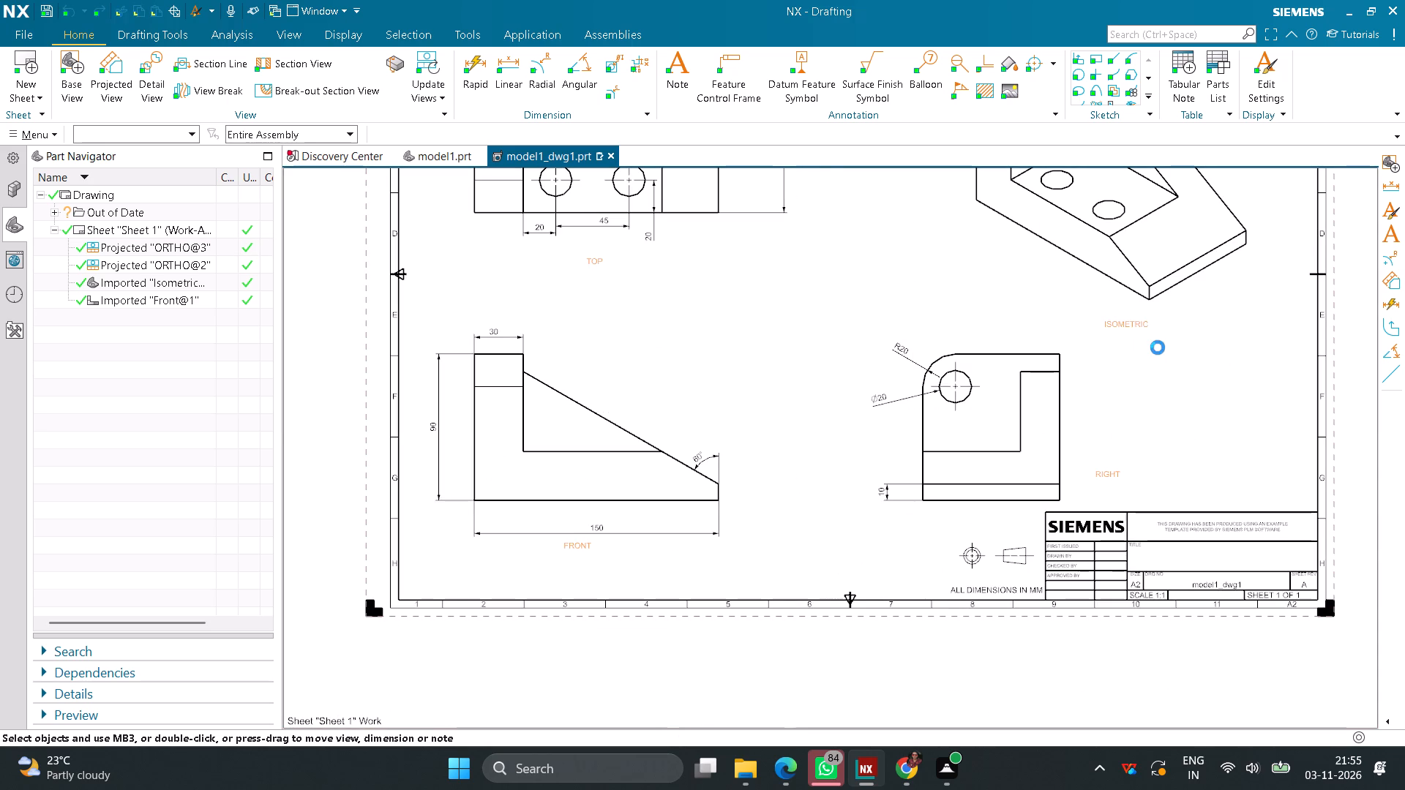
pyautogui.click(796, 168)
pyautogui.click(767, 197)
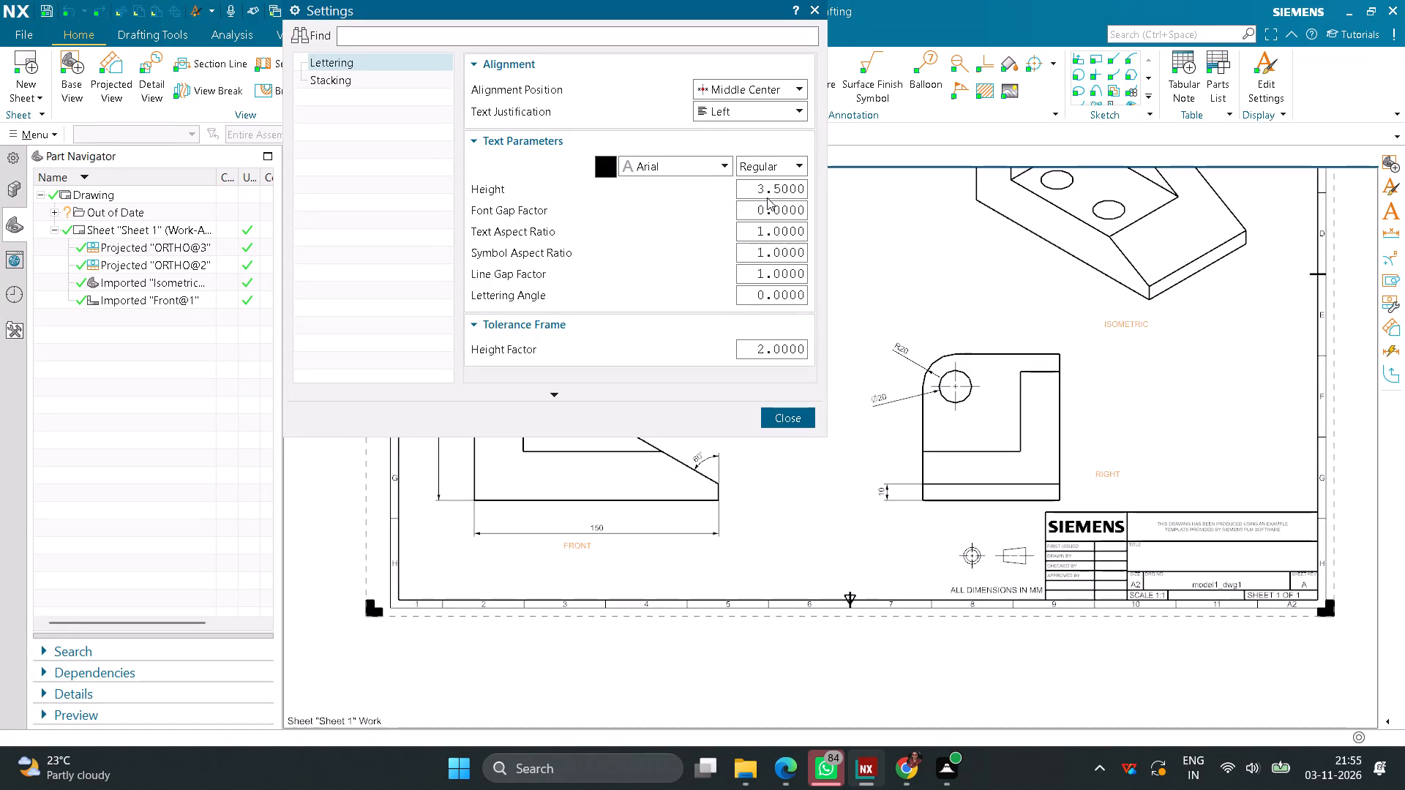
pyautogui.moveTo(755, 192); pyautogui.dragTo(943, 187)
pyautogui.press('5')
pyautogui.press('Return')
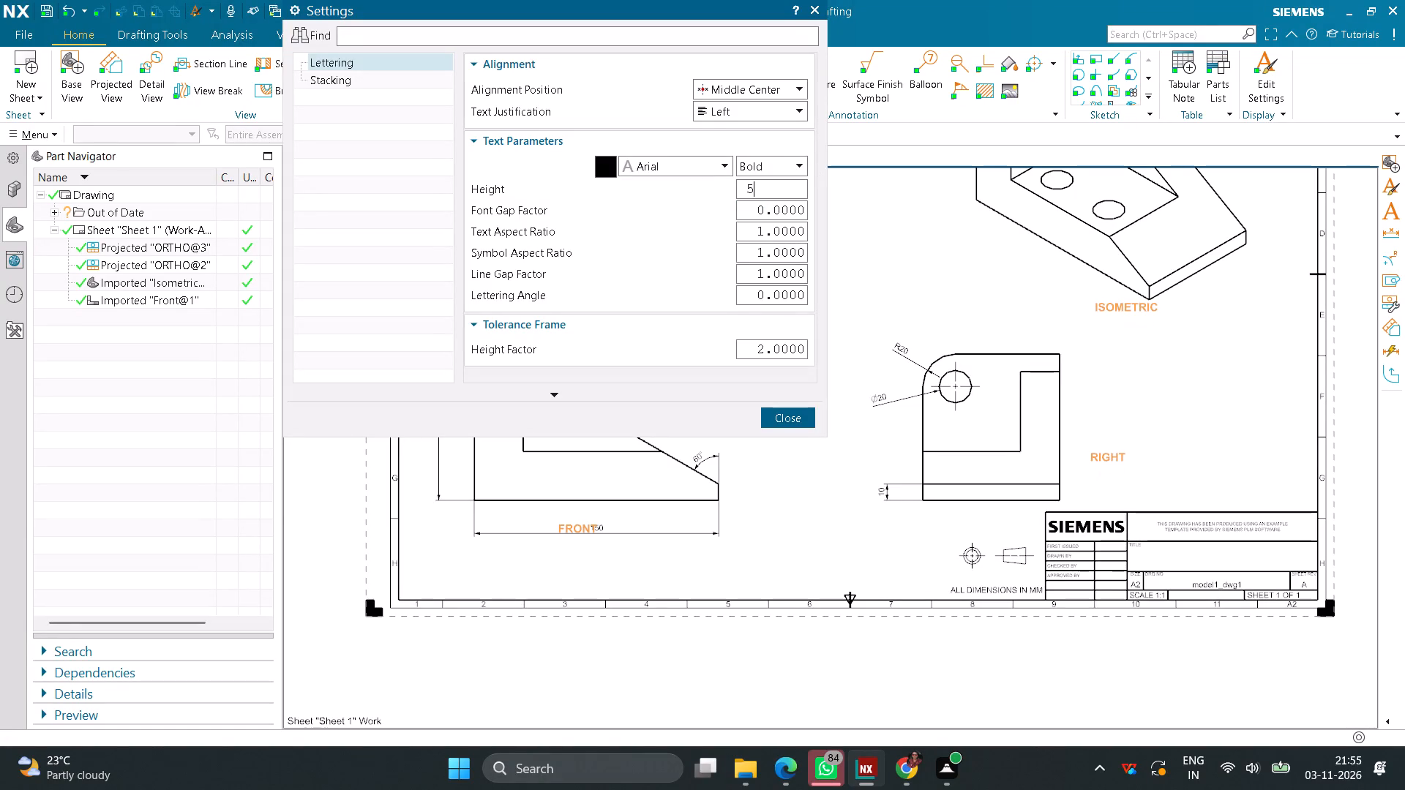
pyautogui.click(780, 421)
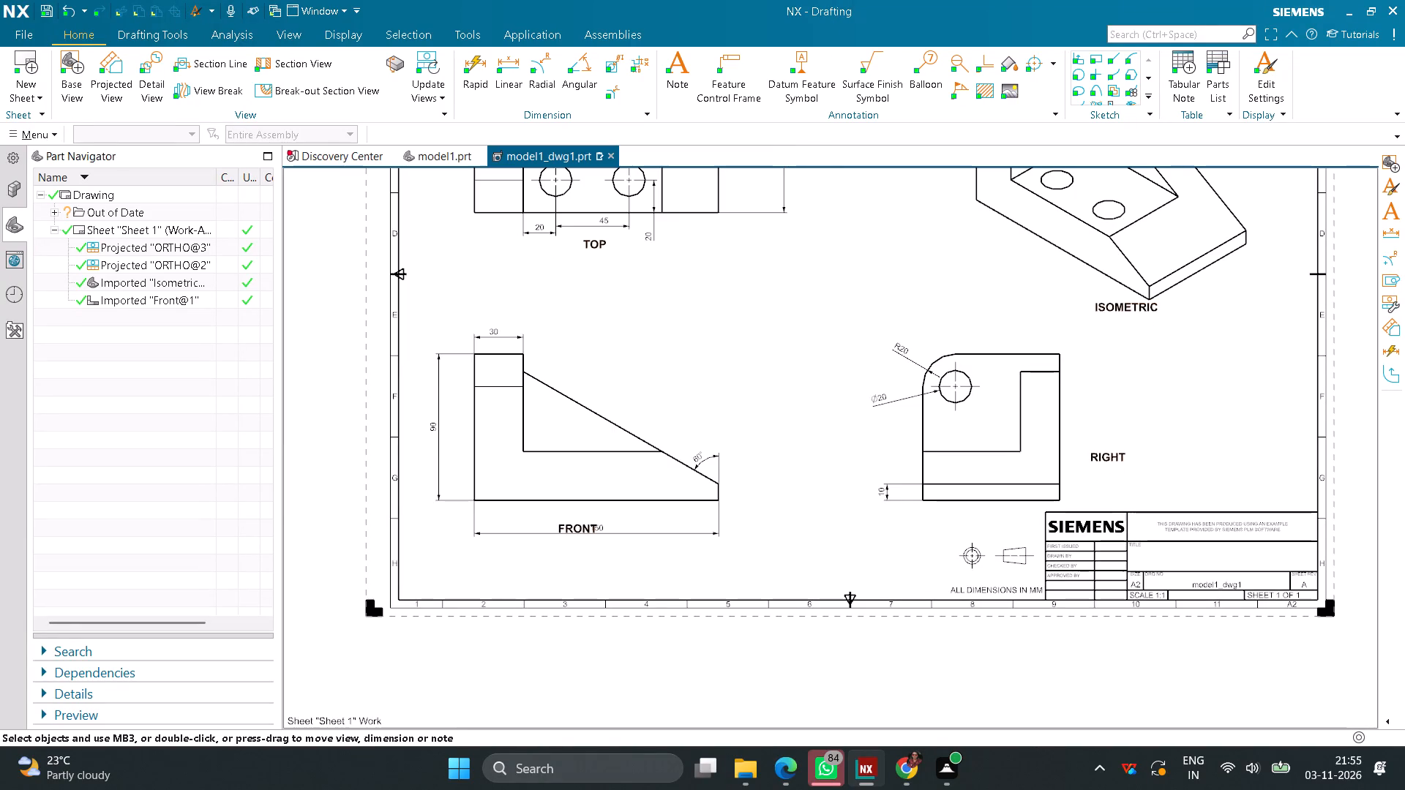
# Reposition the FRONT, RIGHT and ISOMETRIC labels beneath their views, keeping FRONT clear below the 150 dimension.
pyautogui.moveTo(582, 526); pyautogui.dragTo(582, 548)
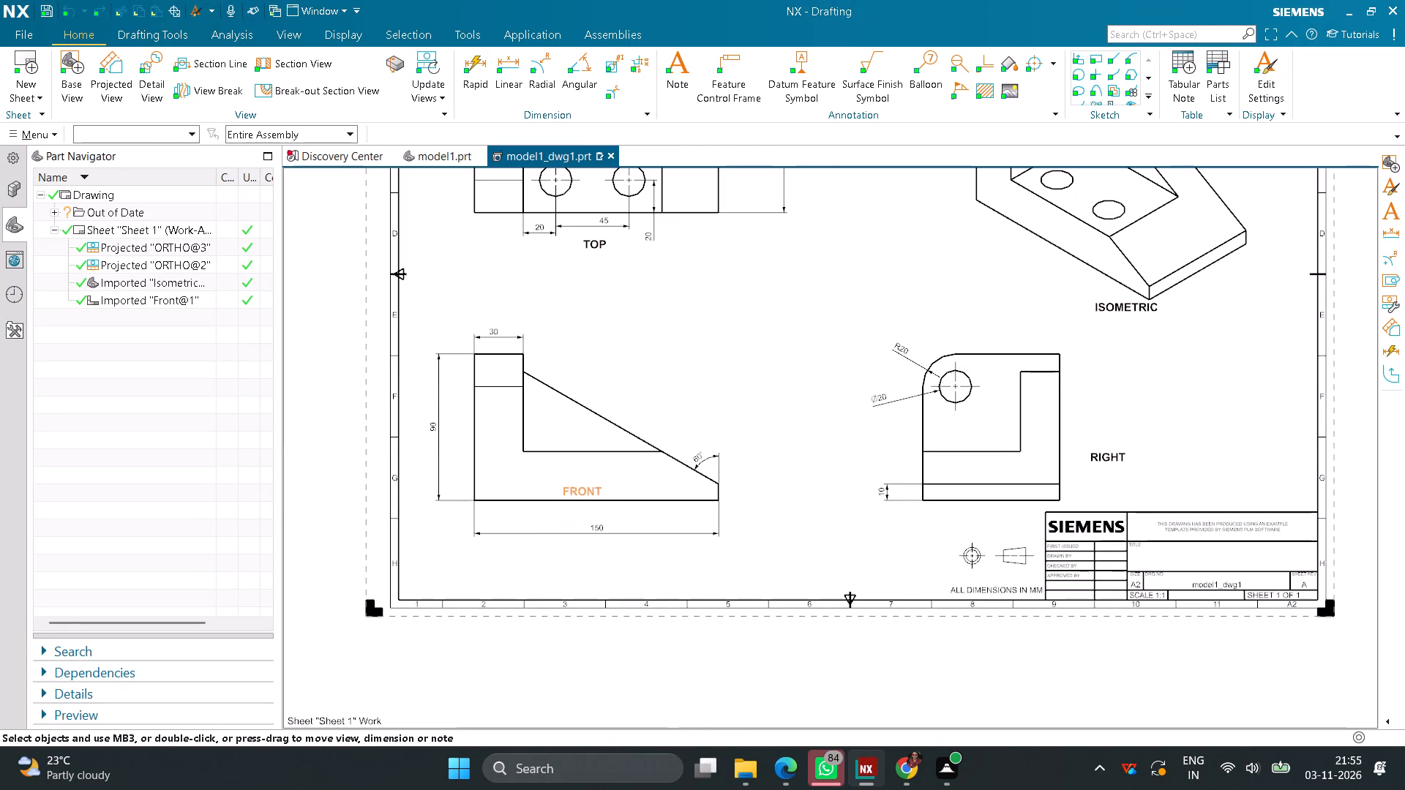
pyautogui.moveTo(582, 548); pyautogui.dragTo(574, 604)
pyautogui.moveTo(1114, 455); pyautogui.dragTo(1101, 476)
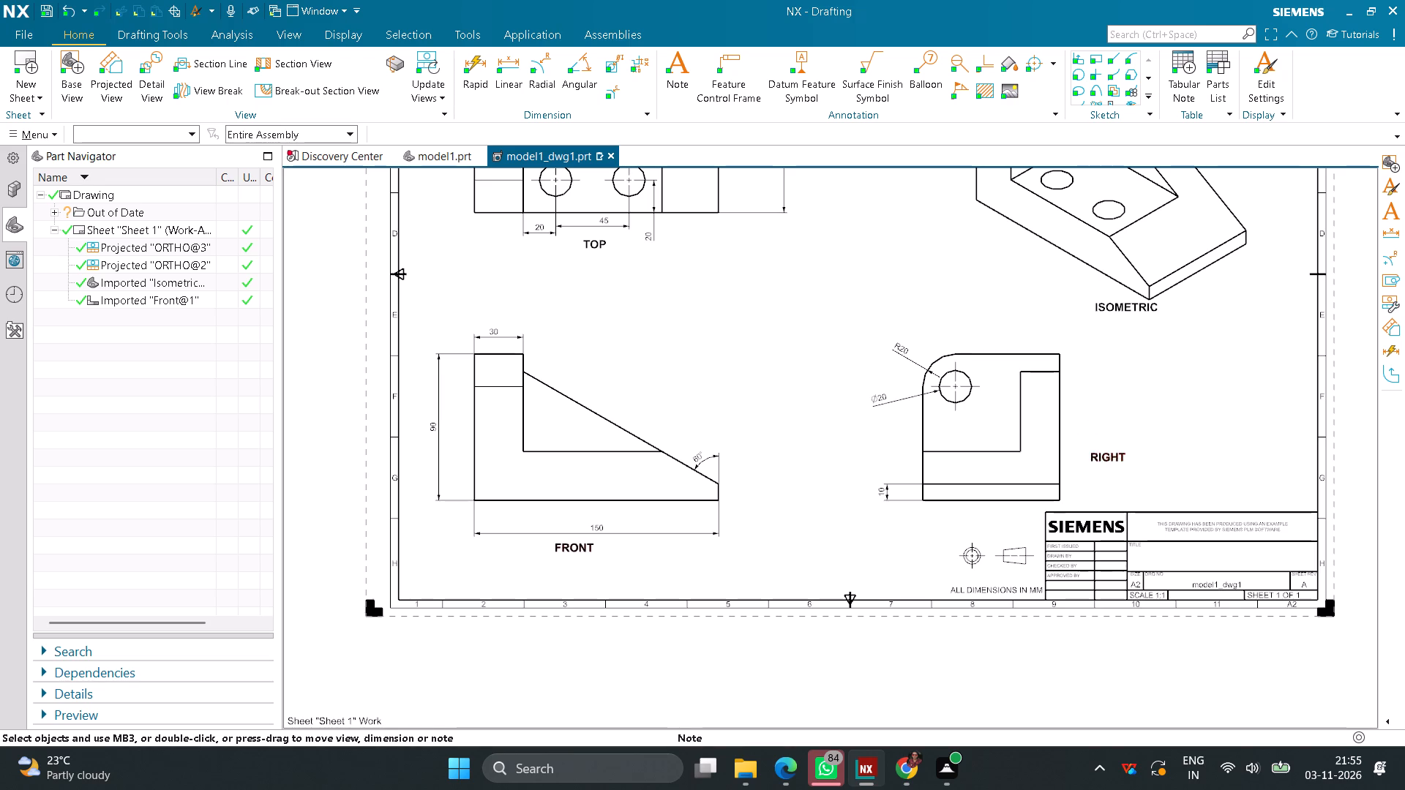
pyautogui.moveTo(1101, 476); pyautogui.dragTo(989, 575)
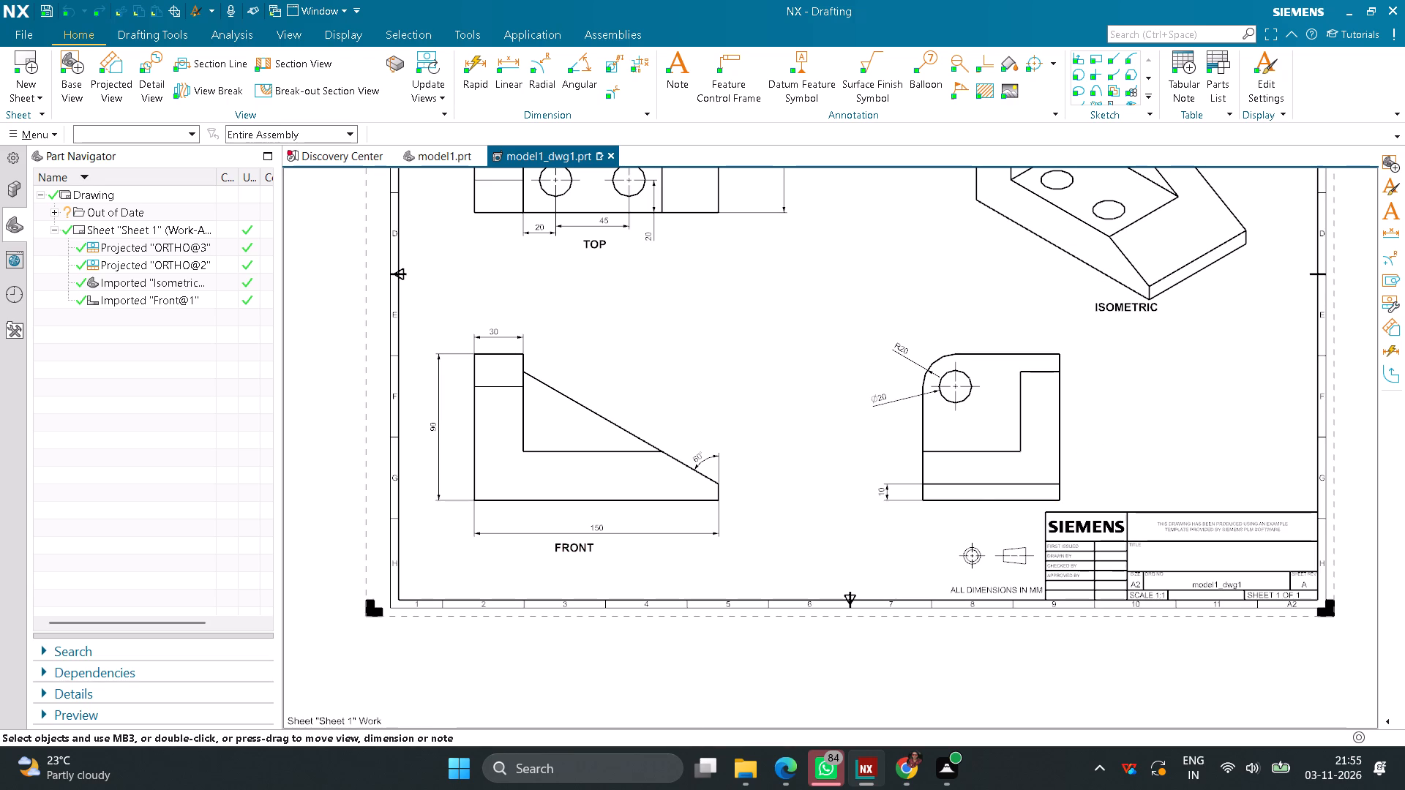
pyautogui.moveTo(1112, 315); pyautogui.dragTo(1059, 339)
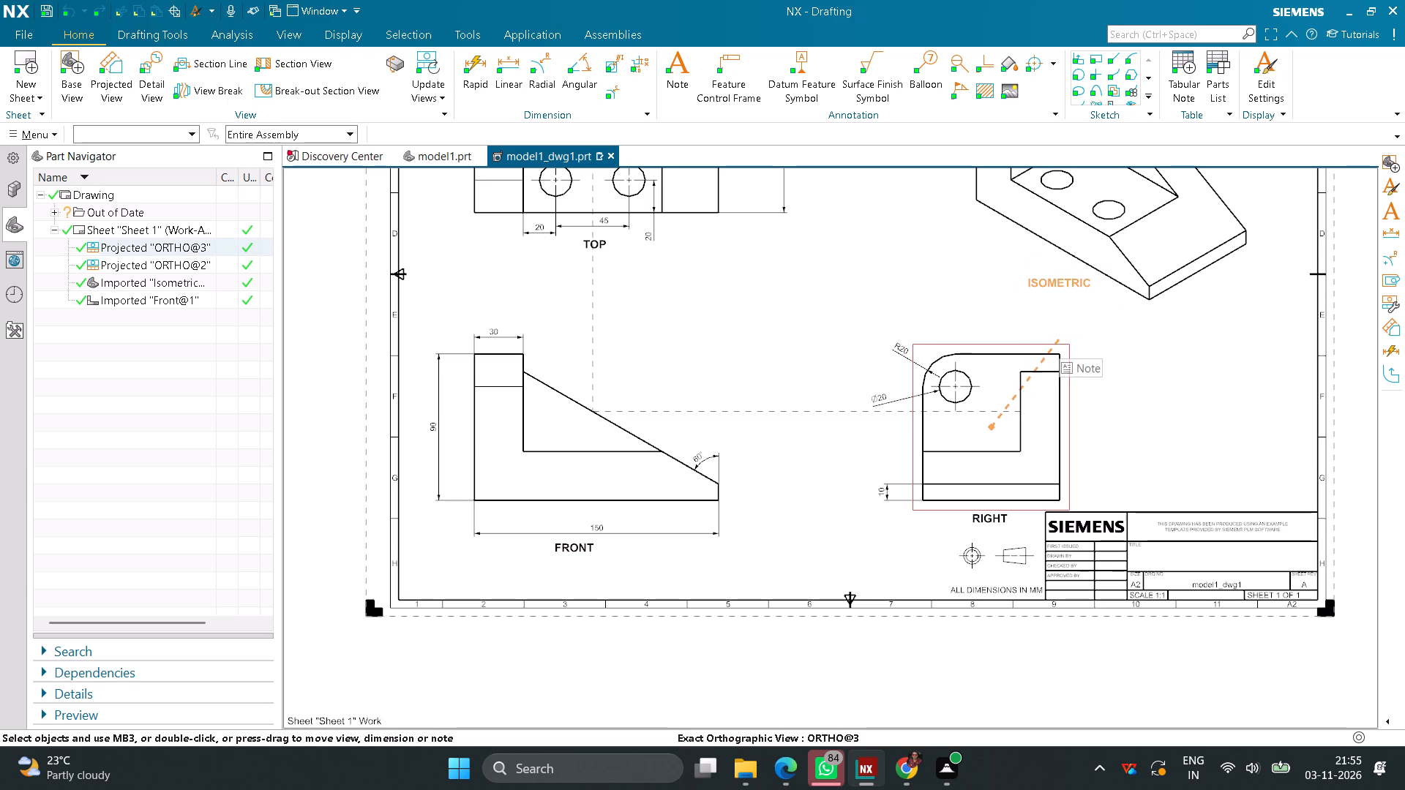
pyautogui.moveTo(1059, 339); pyautogui.dragTo(1061, 336)
pyautogui.scroll(-3, 768, 351)
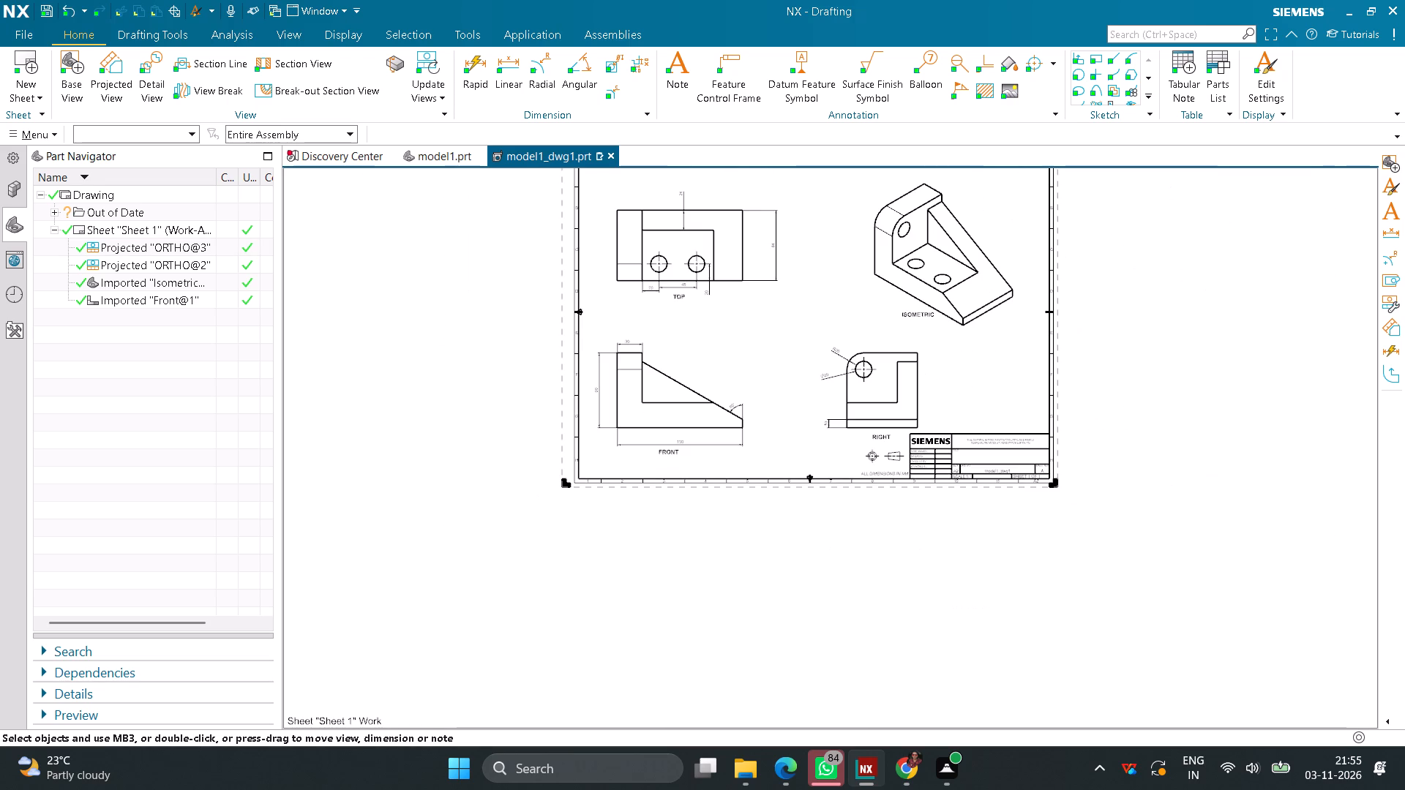
# Save the drawing as model1_dwg1.prt in the internship folder.
pyautogui.click(24, 35)
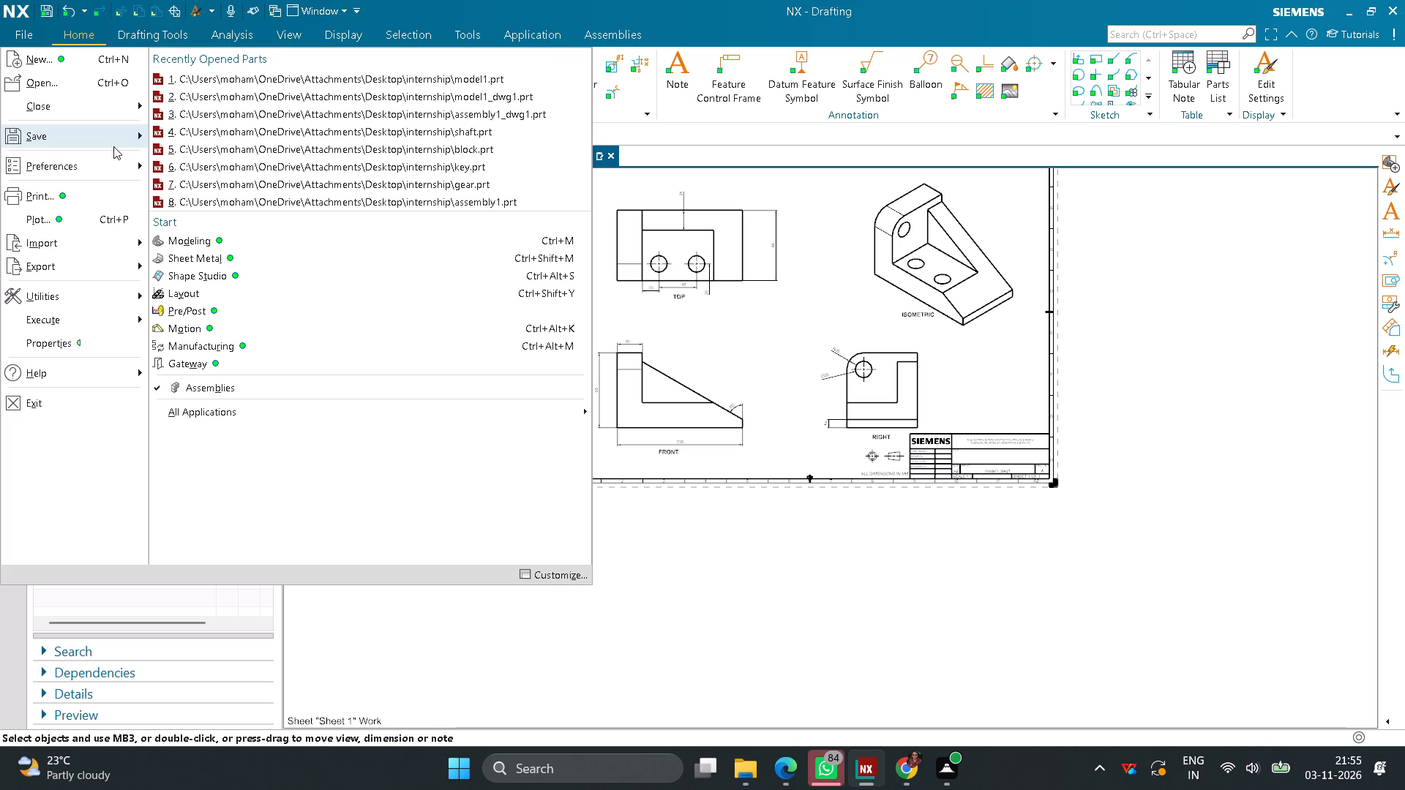
pyautogui.click(113, 141)
pyautogui.click(236, 79)
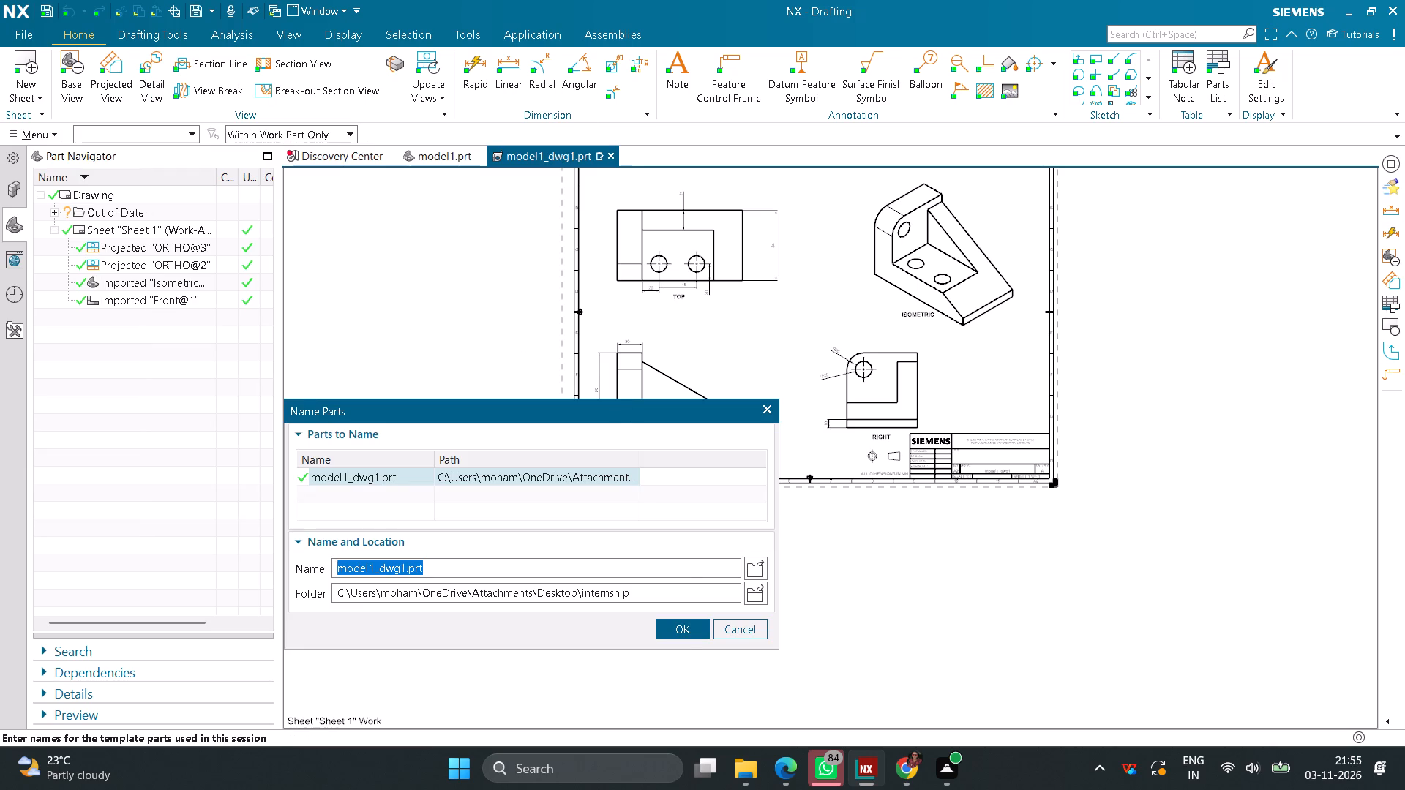
pyautogui.click(686, 629)
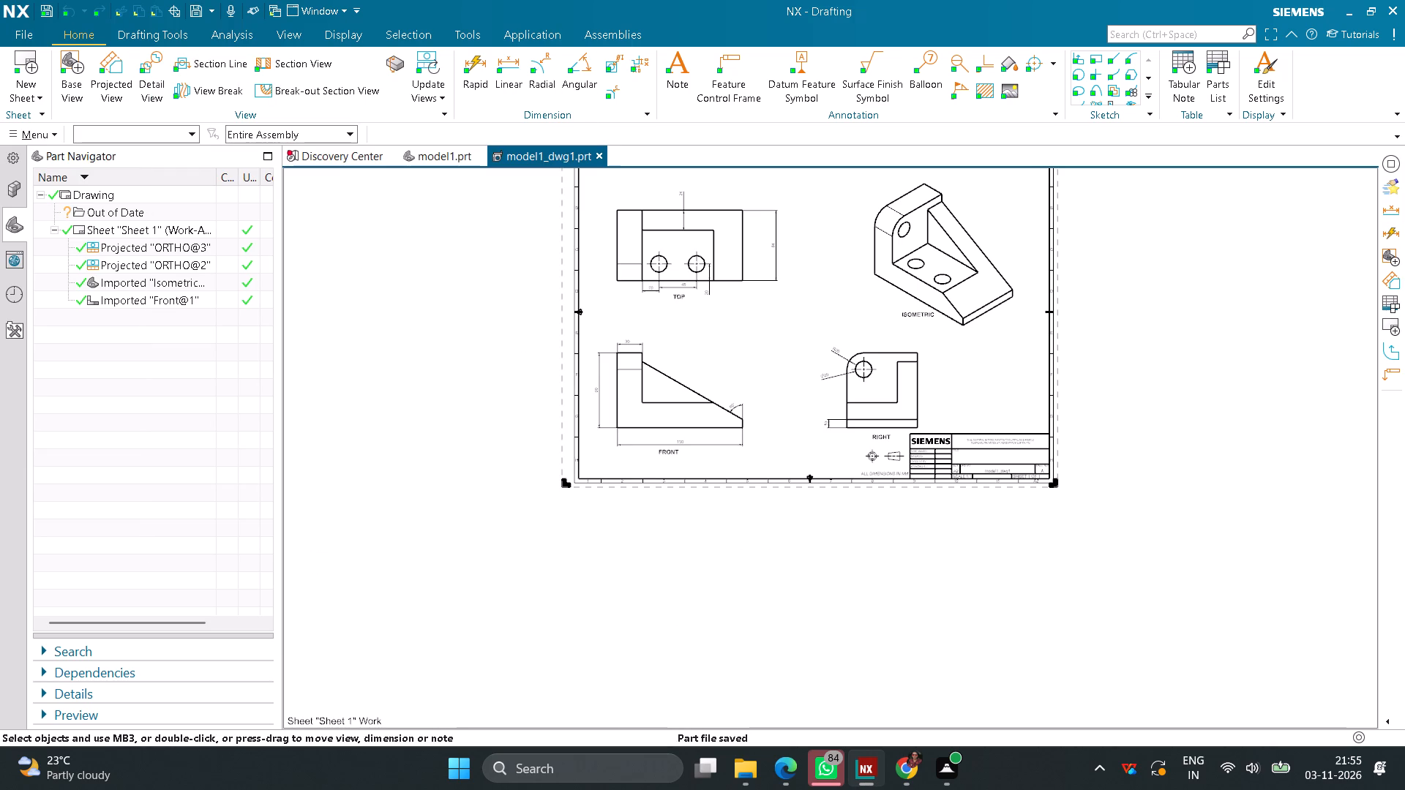
# Close the drawing part together with its components.
pyautogui.click(602, 157)
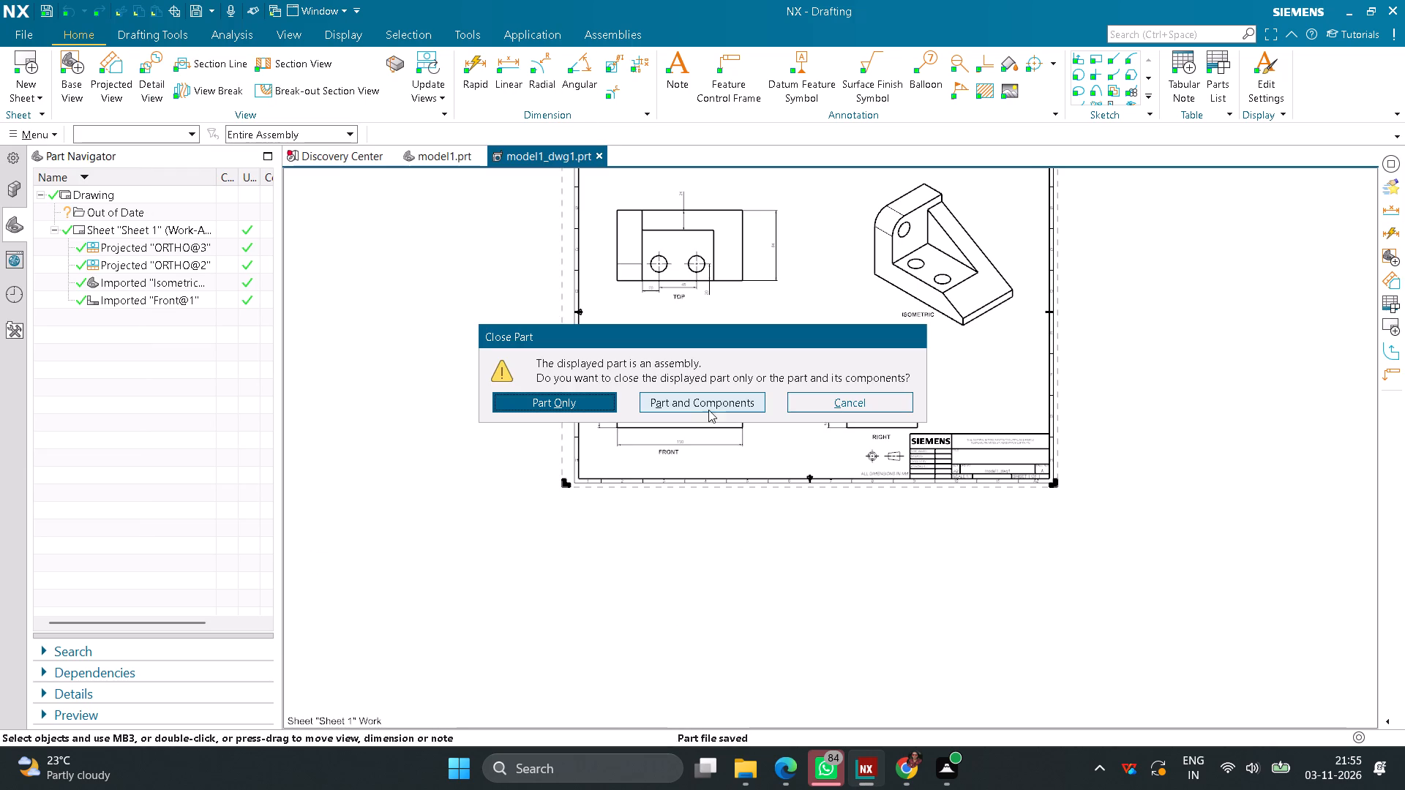
pyautogui.click(708, 413)
pyautogui.click(708, 405)
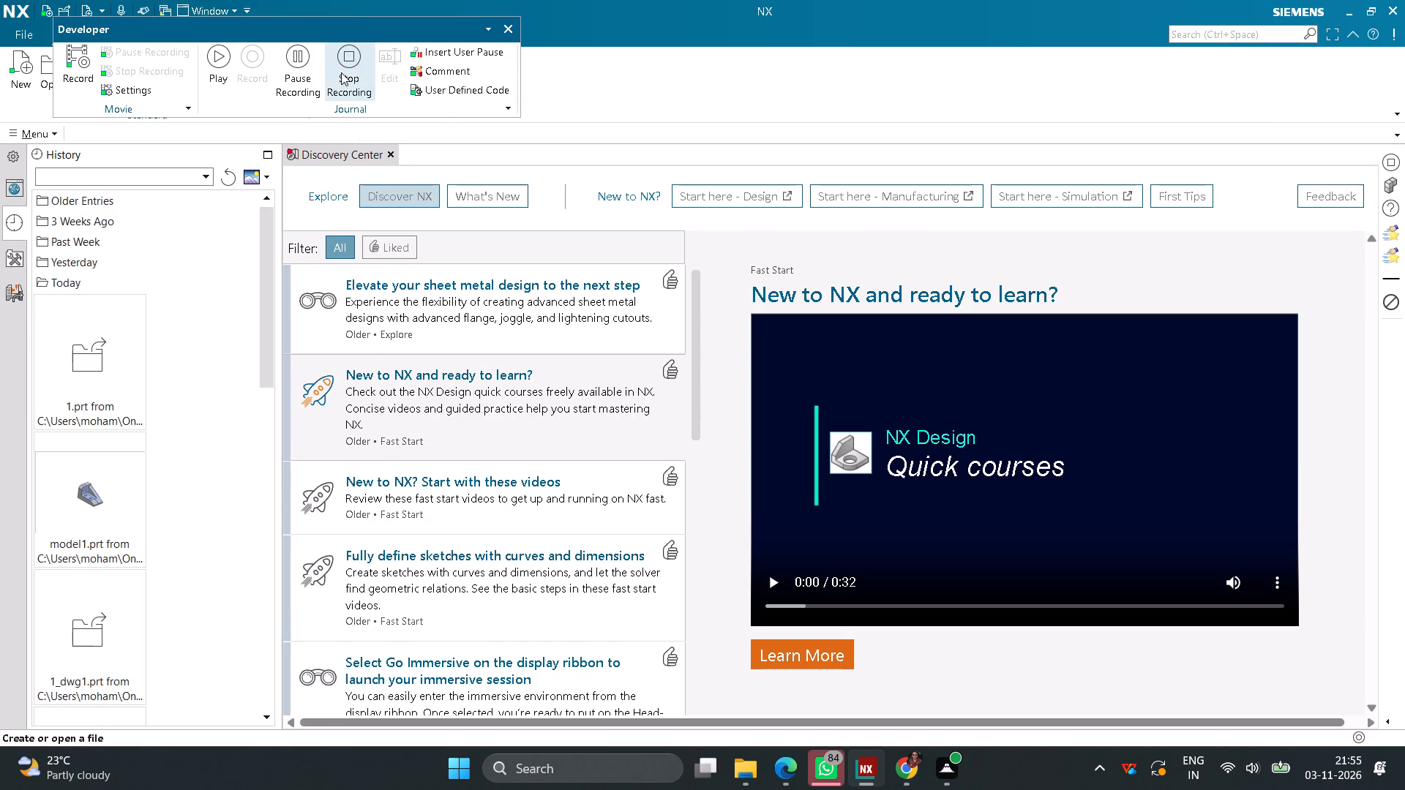
# Stop the journal recording.
pyautogui.click(344, 60)
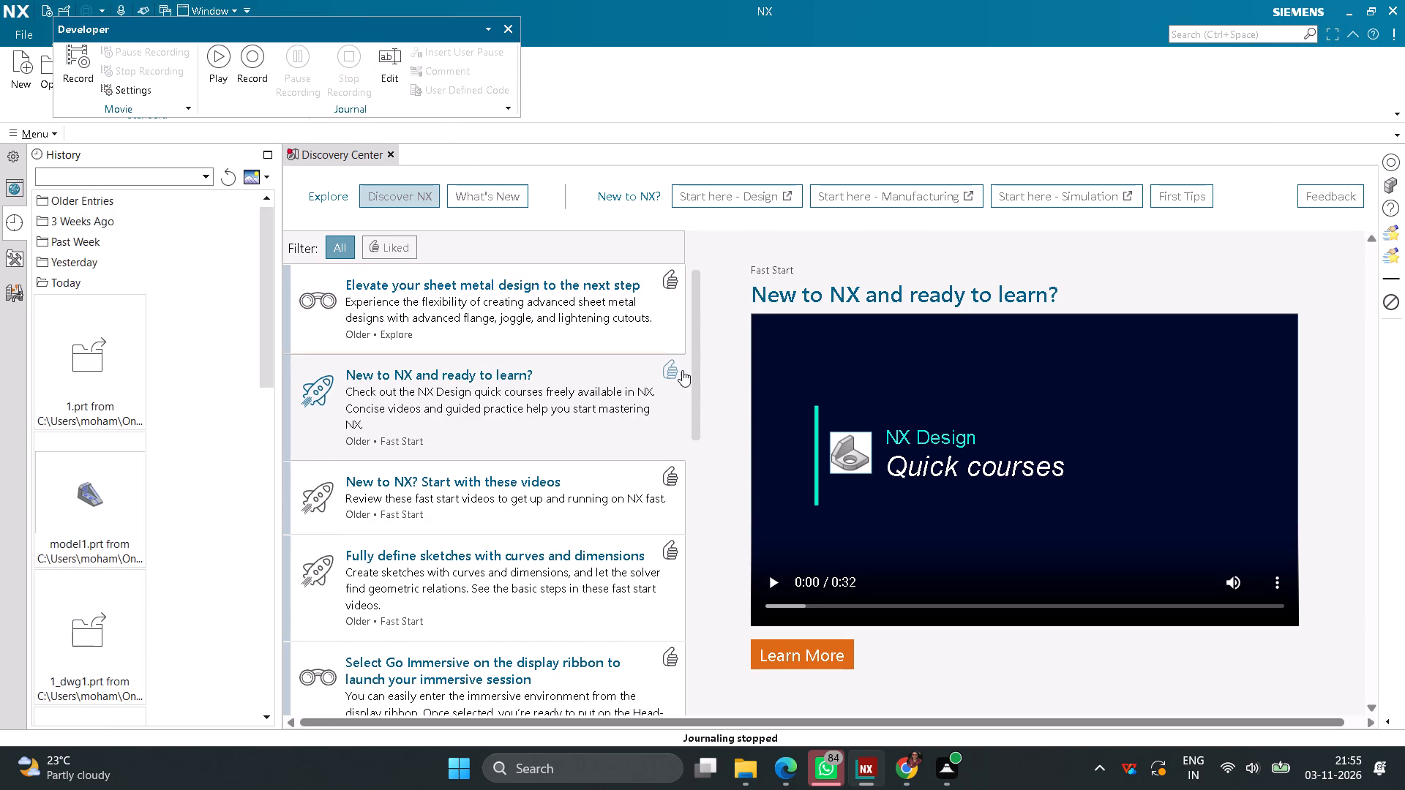